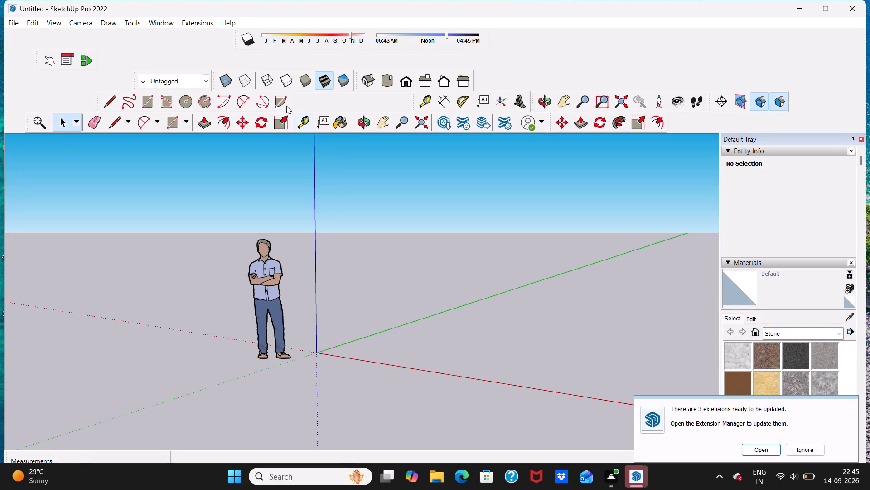
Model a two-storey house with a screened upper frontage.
Switch the model to the standard Top view.
click(382, 85)
scroll(583, 205, up, 16)
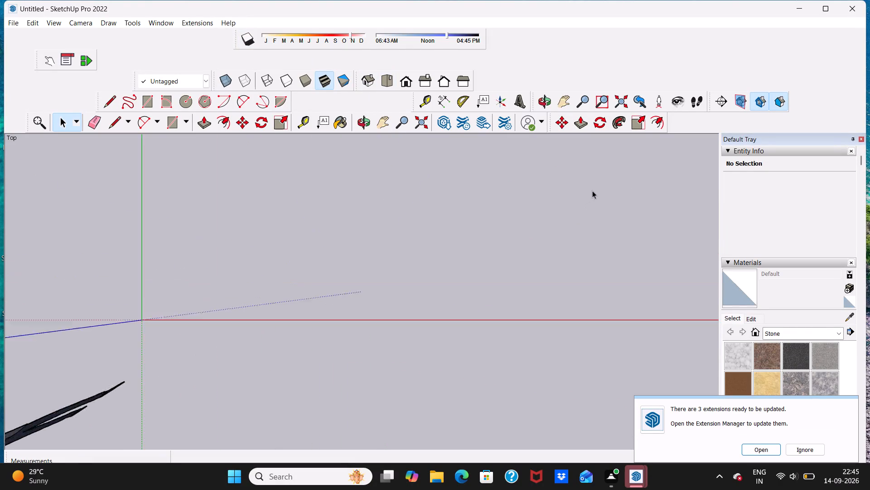
scroll(592, 191, up, 8)
scroll(592, 191, down, 20)
scroll(592, 191, down, 1)
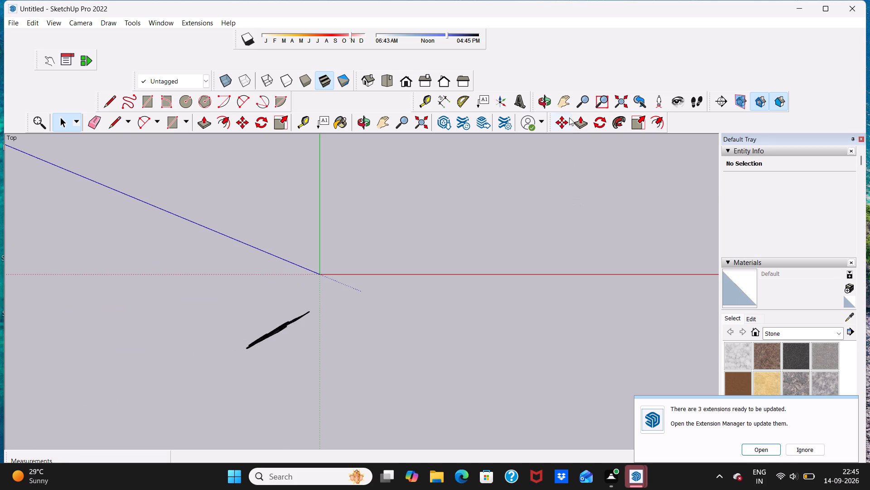
click(556, 104)
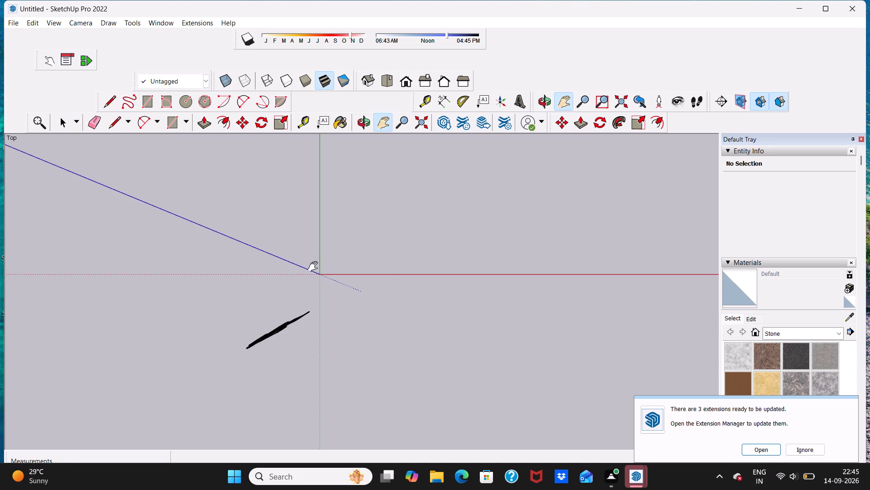
drag(319, 274, 19, 425)
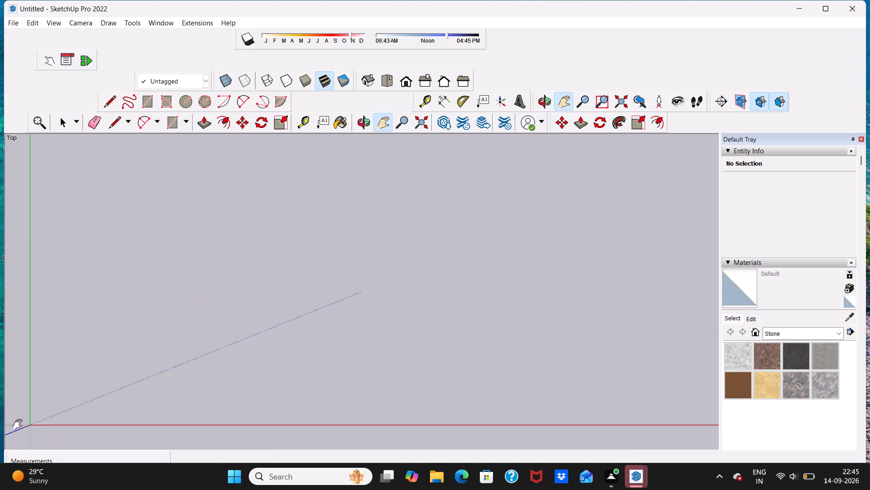
drag(19, 425, 18, 432)
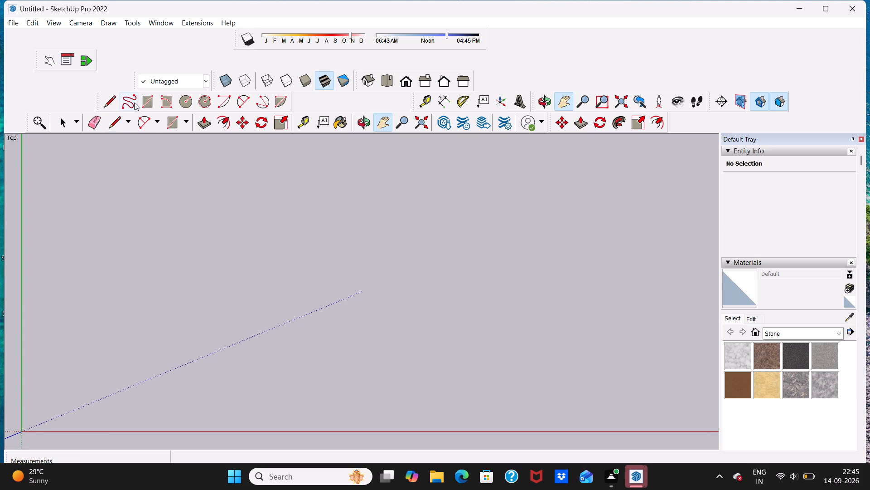
Draw a rectangle about 17' 4" by 13' 8" on the ground plane, between the positive red and green axes.
click(145, 98)
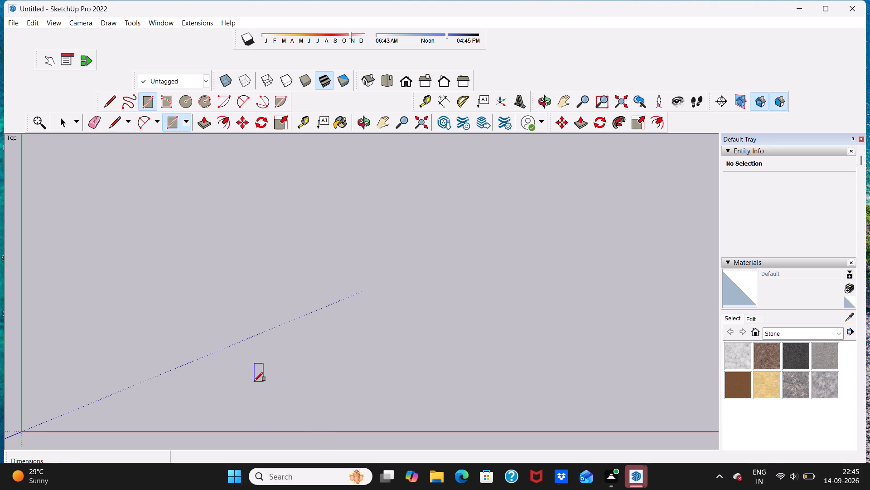
click(240, 379)
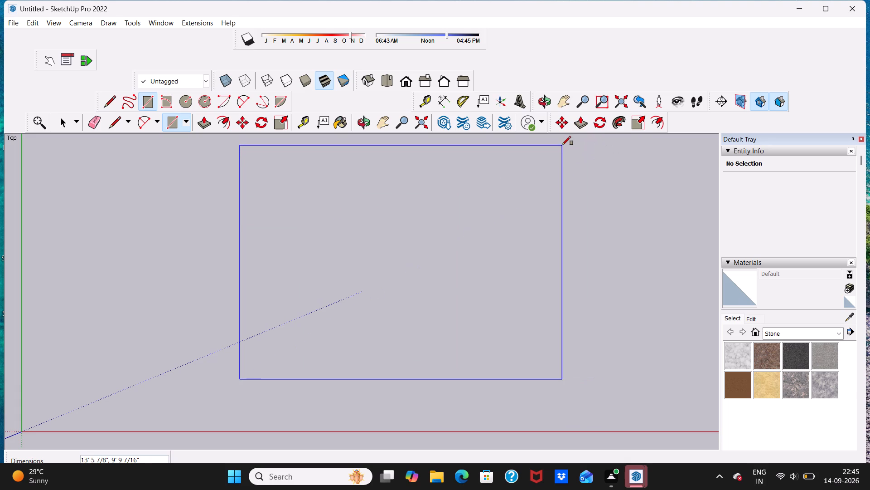
text(15)
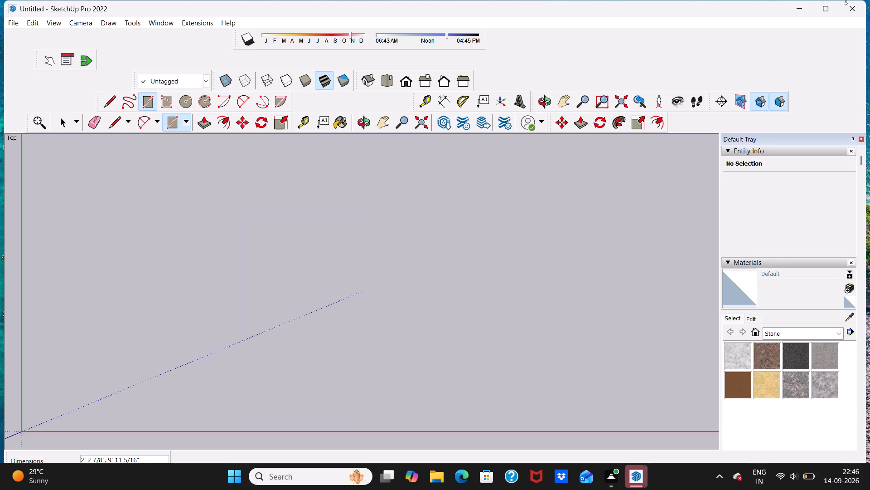
scroll(785, 40, down, 5)
key(space)
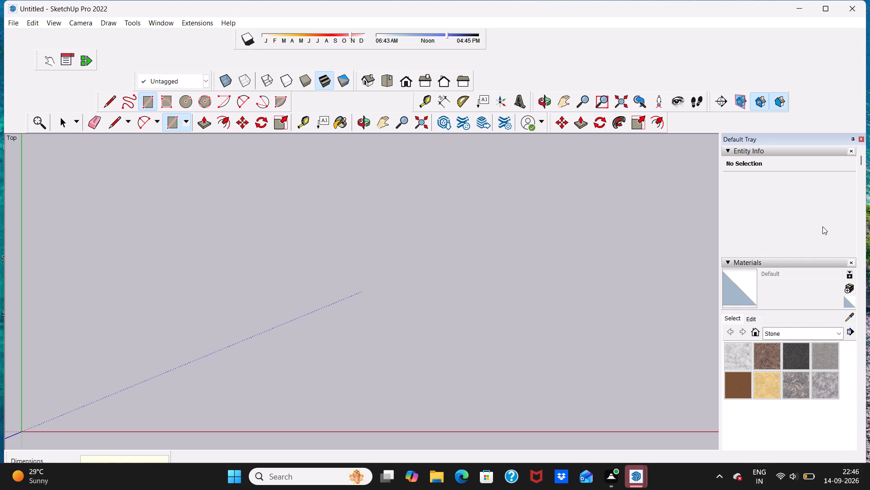
key(space)
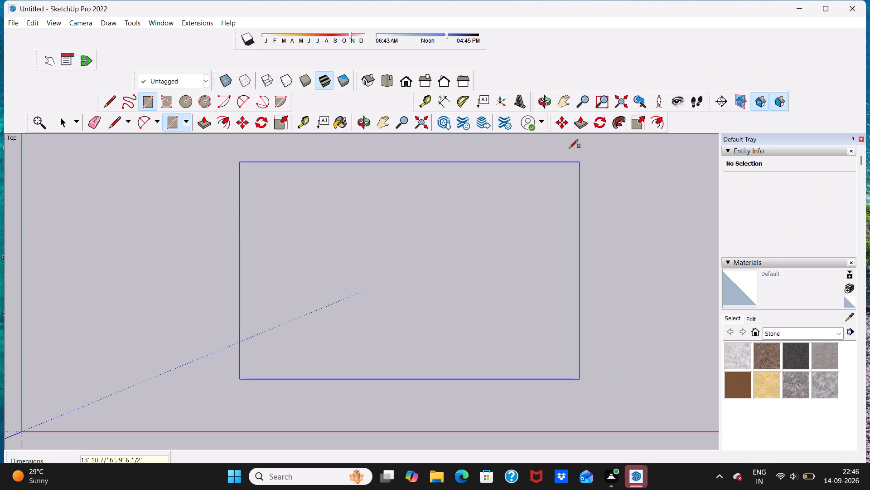
scroll(543, 198, down, 13)
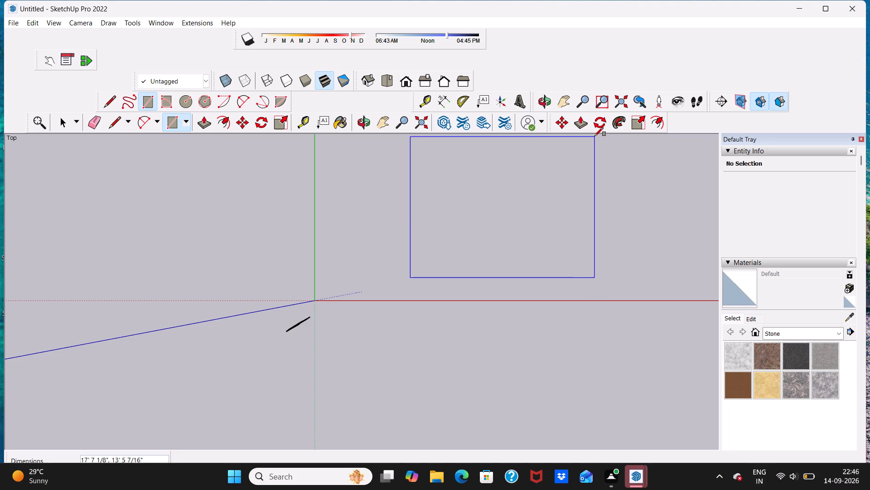
scroll(594, 136, down, 15)
scroll(594, 136, up, 6)
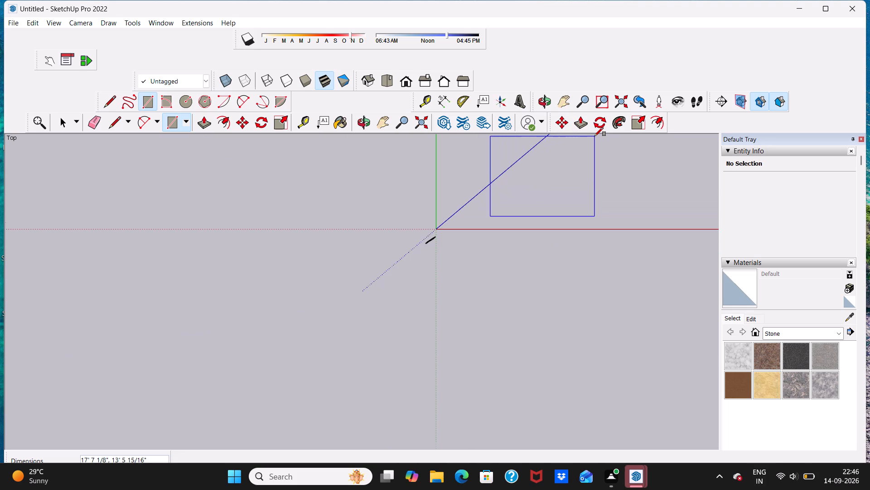
scroll(594, 136, up, 5)
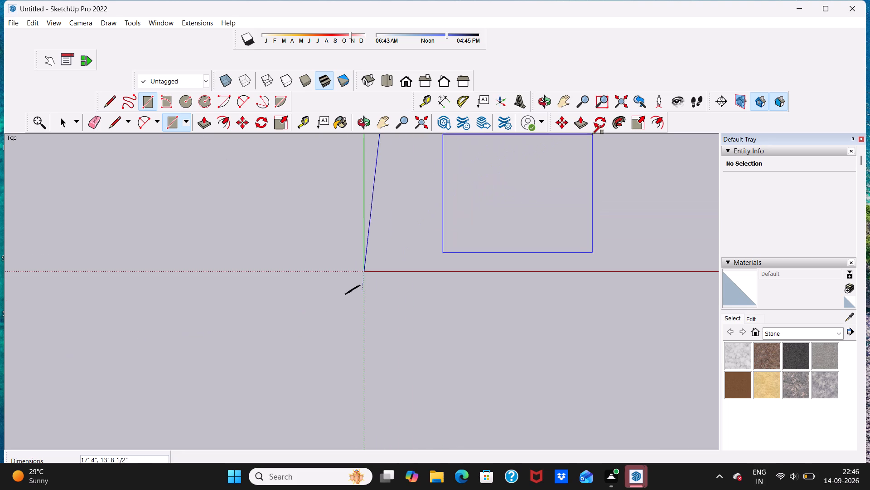
click(595, 134)
scroll(625, 179, down, 4)
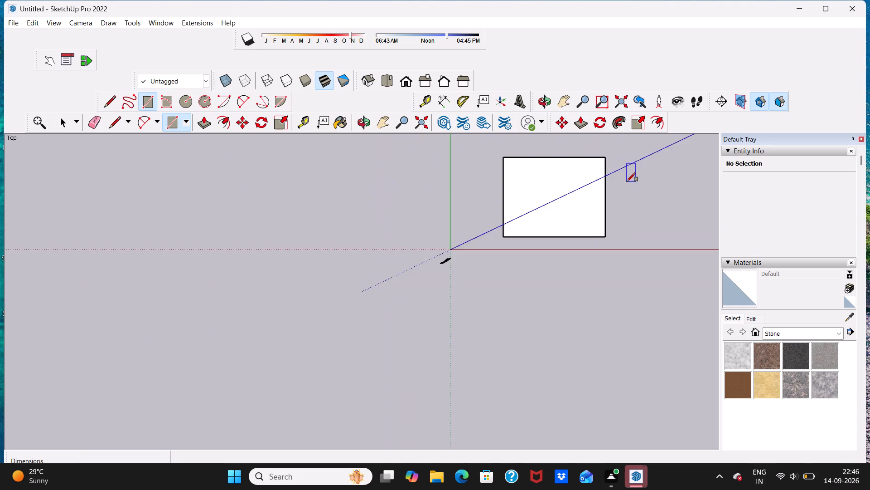
scroll(627, 181, down, 8)
scroll(699, 199, up, 6)
key(space)
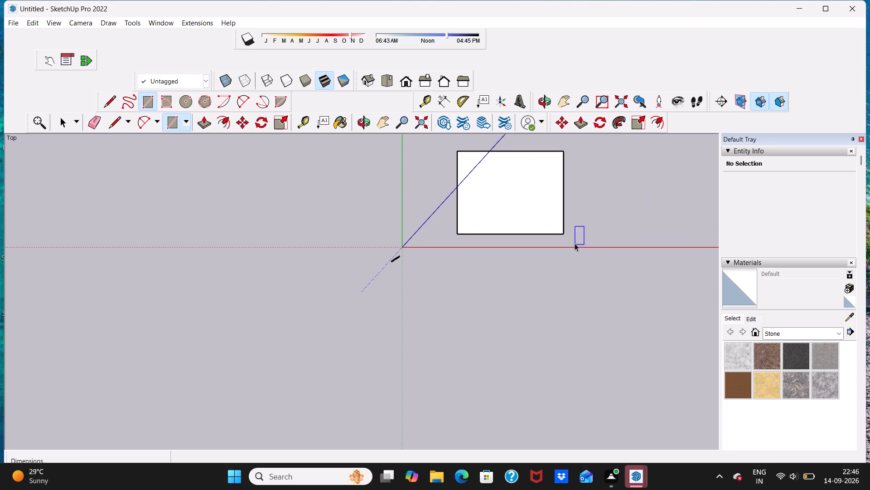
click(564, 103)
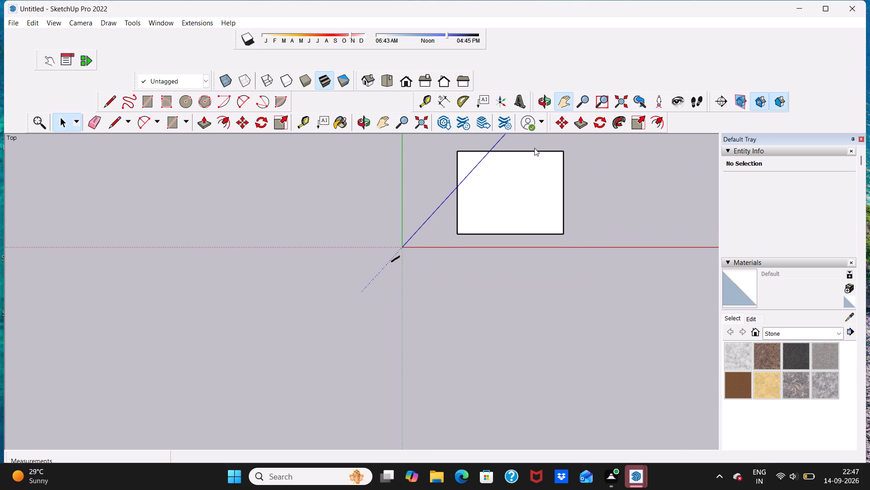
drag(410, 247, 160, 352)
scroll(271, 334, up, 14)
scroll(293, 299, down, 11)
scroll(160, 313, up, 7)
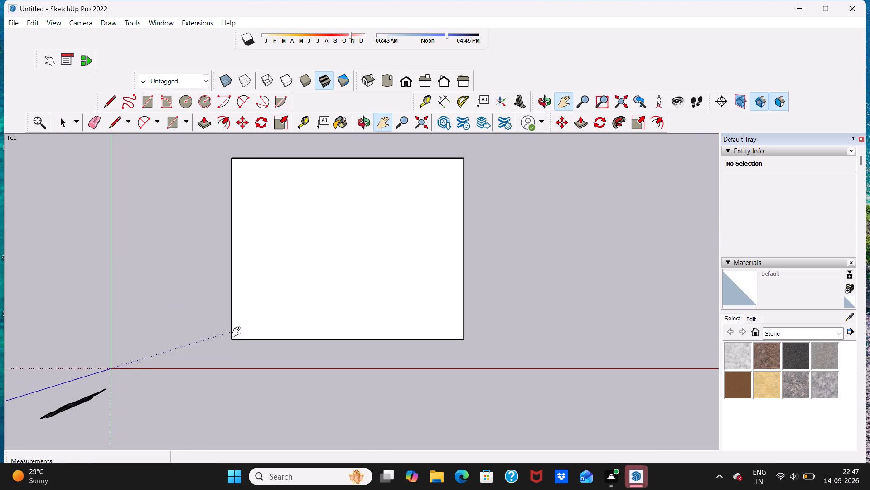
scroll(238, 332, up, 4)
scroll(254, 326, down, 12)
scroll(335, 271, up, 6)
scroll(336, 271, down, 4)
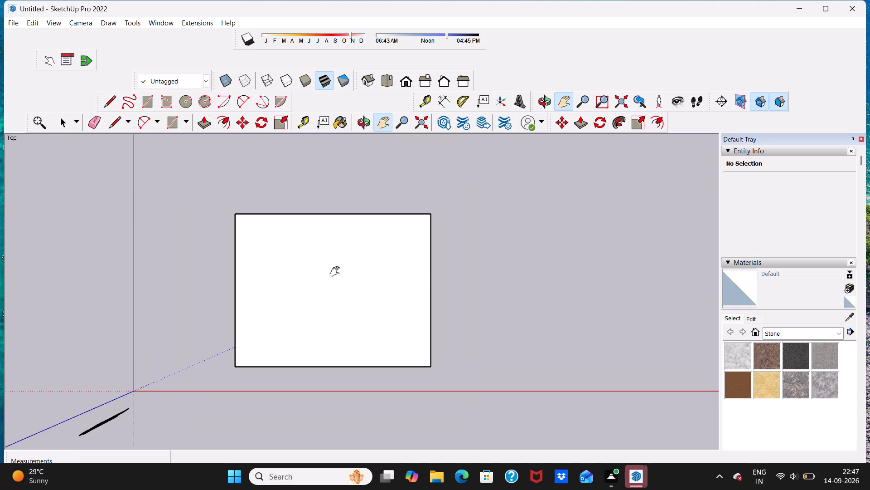
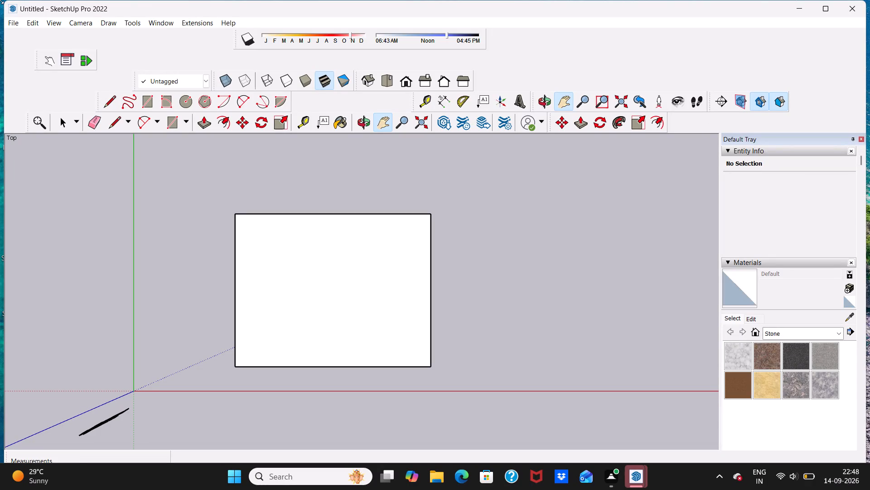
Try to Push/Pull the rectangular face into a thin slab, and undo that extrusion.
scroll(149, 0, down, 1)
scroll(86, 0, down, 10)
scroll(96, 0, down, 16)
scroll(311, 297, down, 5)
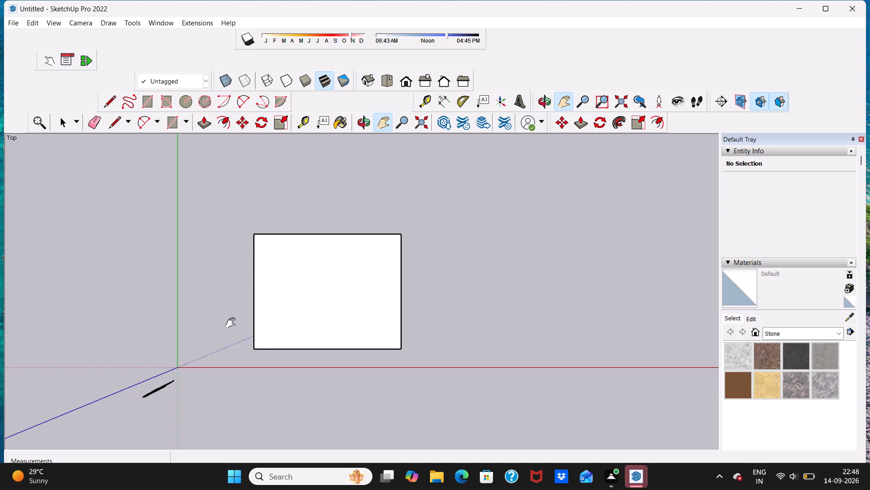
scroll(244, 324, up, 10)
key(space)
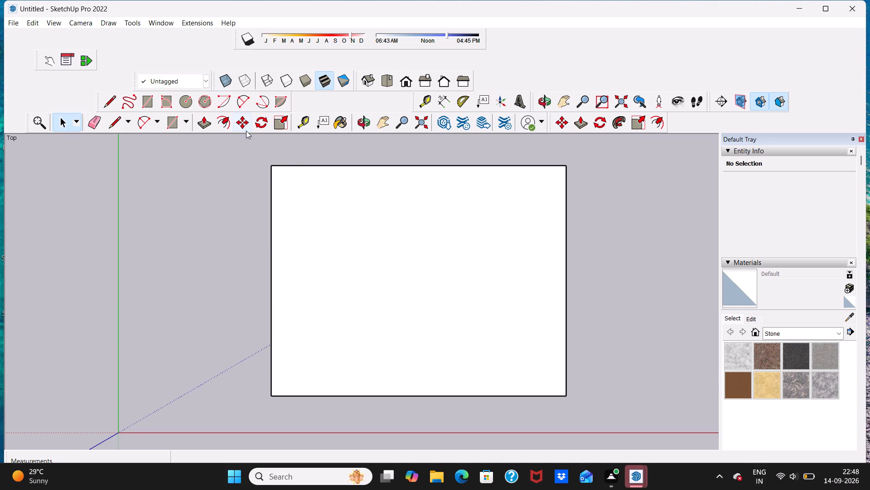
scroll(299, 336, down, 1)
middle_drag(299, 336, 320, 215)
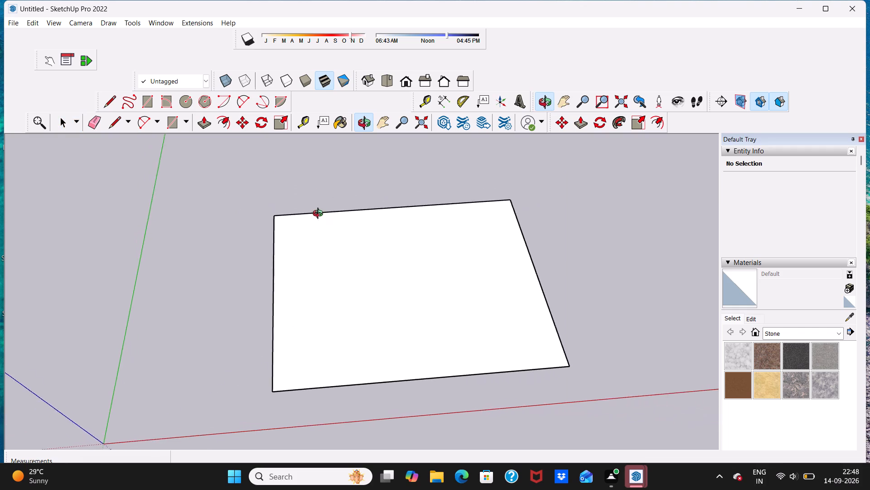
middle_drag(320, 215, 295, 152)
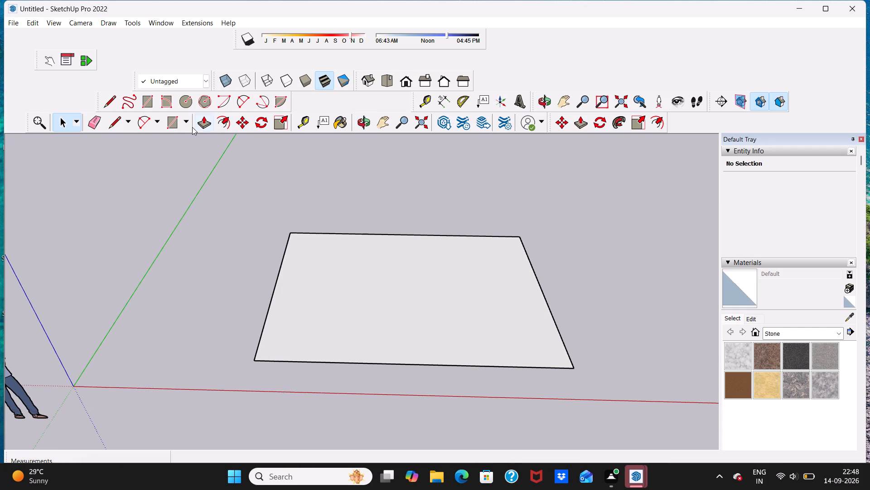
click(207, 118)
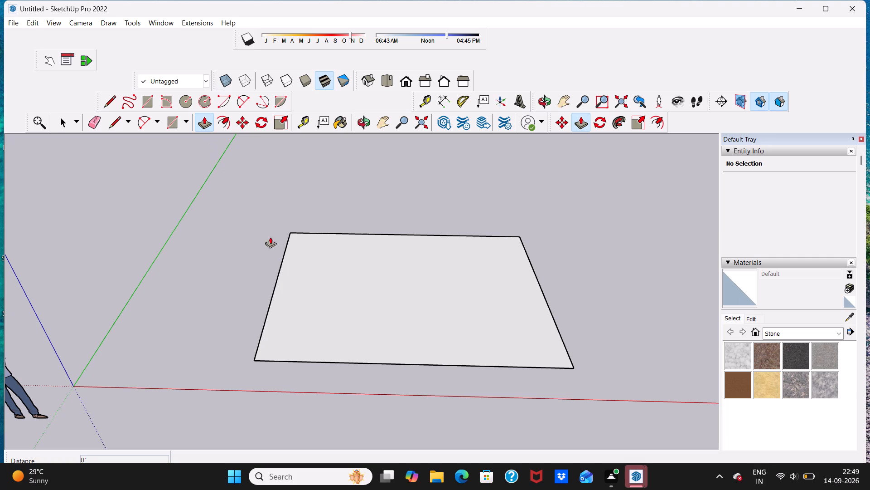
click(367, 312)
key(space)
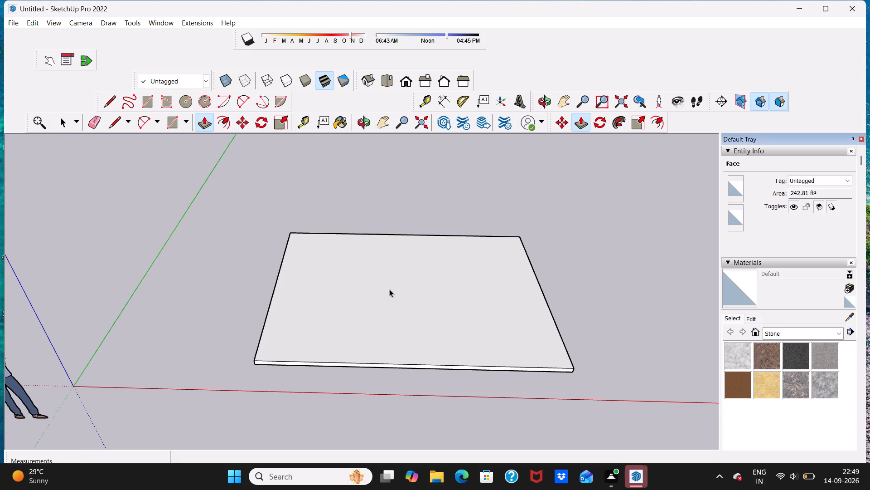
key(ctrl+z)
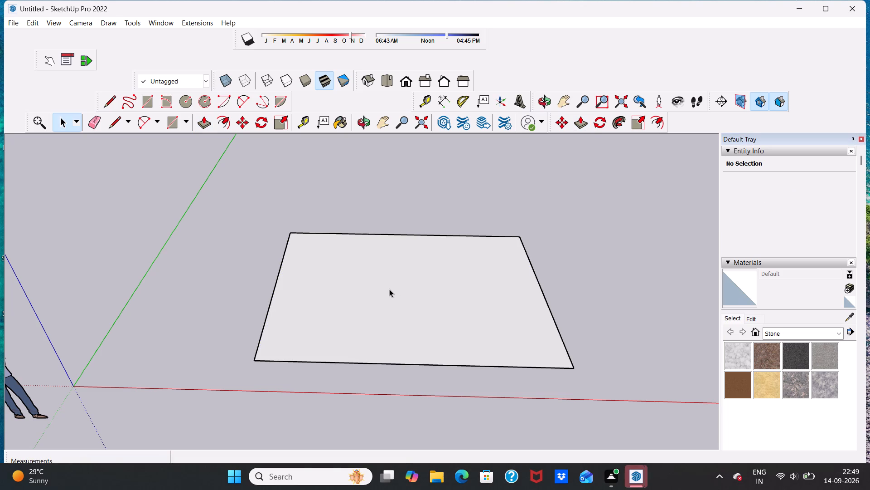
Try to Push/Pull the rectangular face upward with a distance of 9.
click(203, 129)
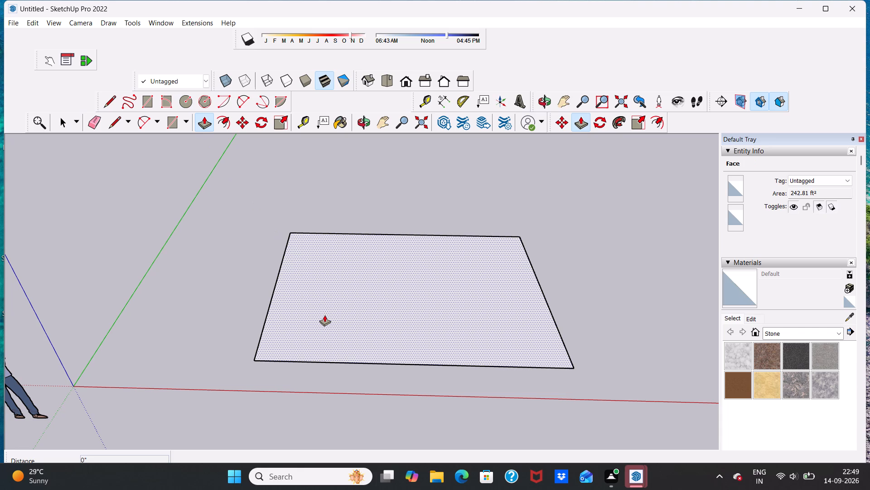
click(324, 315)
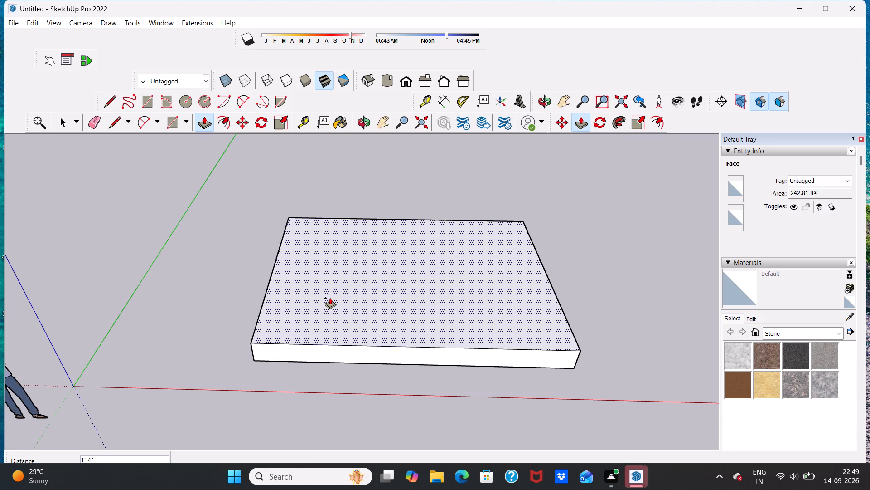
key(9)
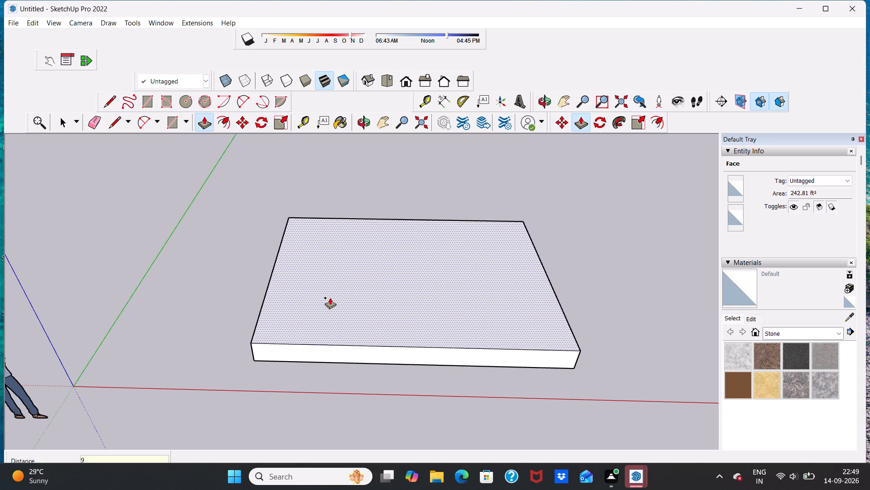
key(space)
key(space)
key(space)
Undo the drawn rectangle so the ground plane is clear.
key(ctrl+z)
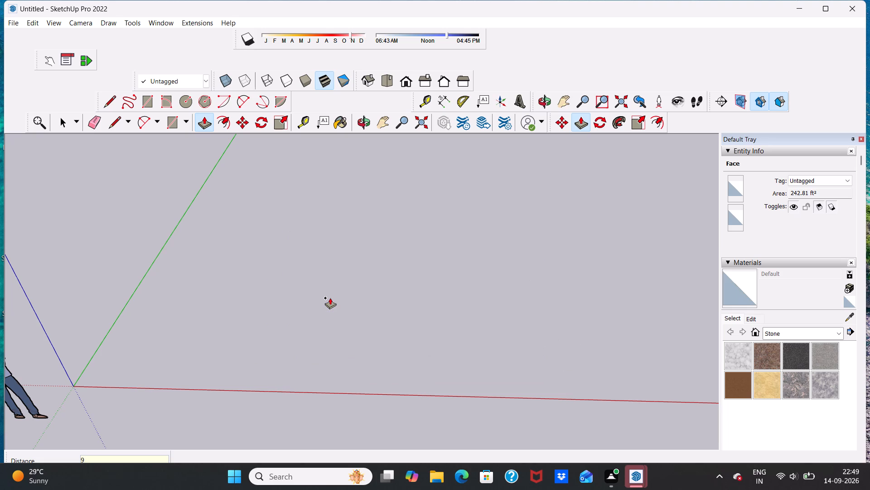
key(space)
In the standard Top view, draw a rectangle about 17' 6" by 13' 6" between the positive red and green axes.
scroll(316, 302, down, 8)
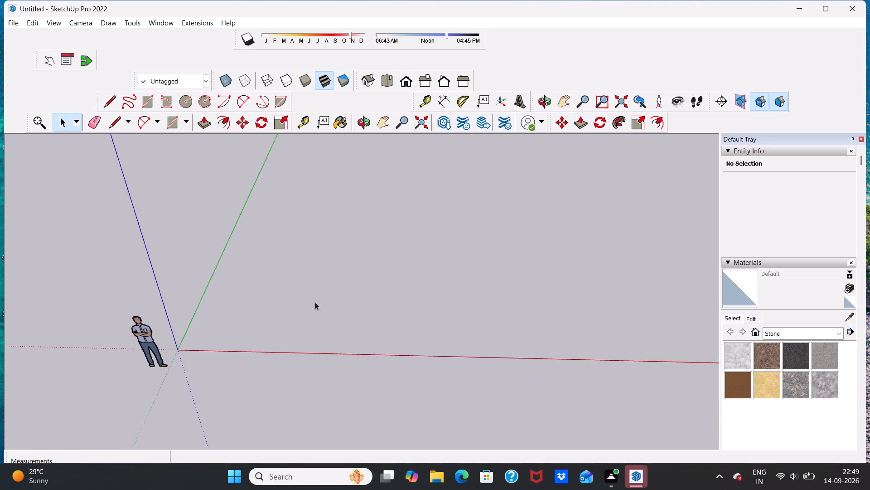
scroll(389, 187, up, 6)
scroll(389, 190, down, 8)
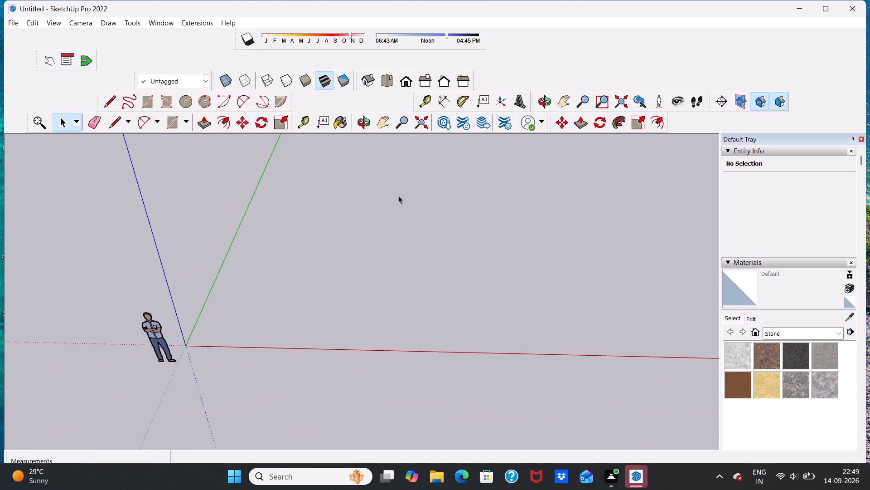
scroll(399, 201, down, 11)
scroll(612, 205, up, 3)
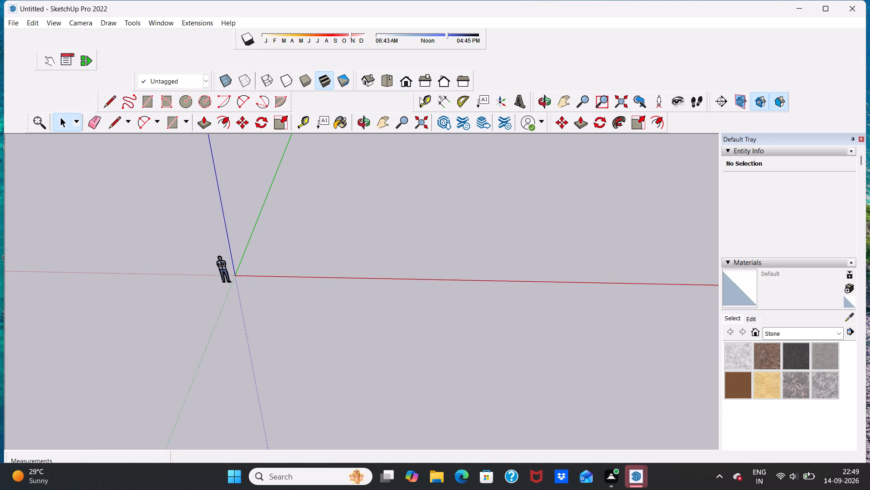
click(387, 75)
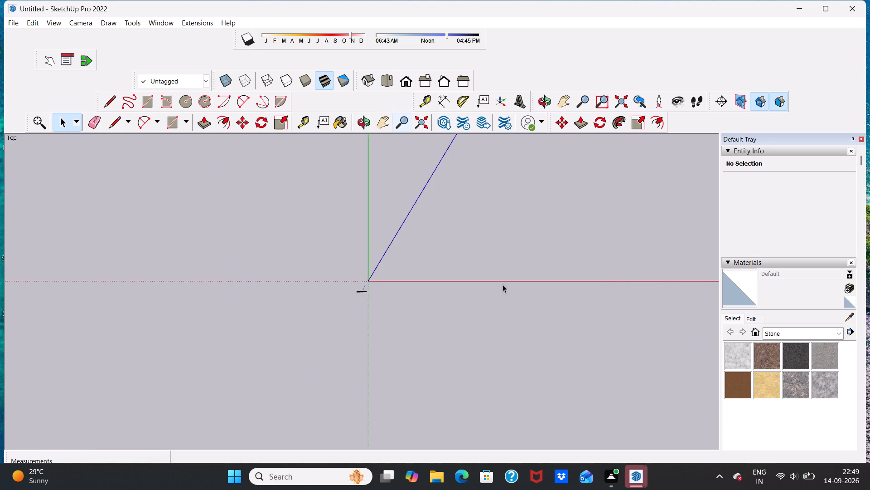
scroll(487, 249, up, 20)
scroll(501, 206, down, 6)
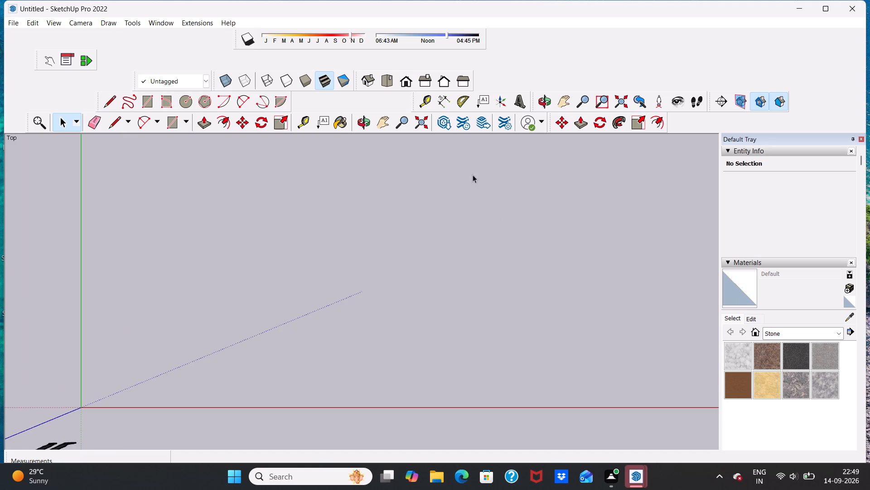
scroll(455, 154, up, 3)
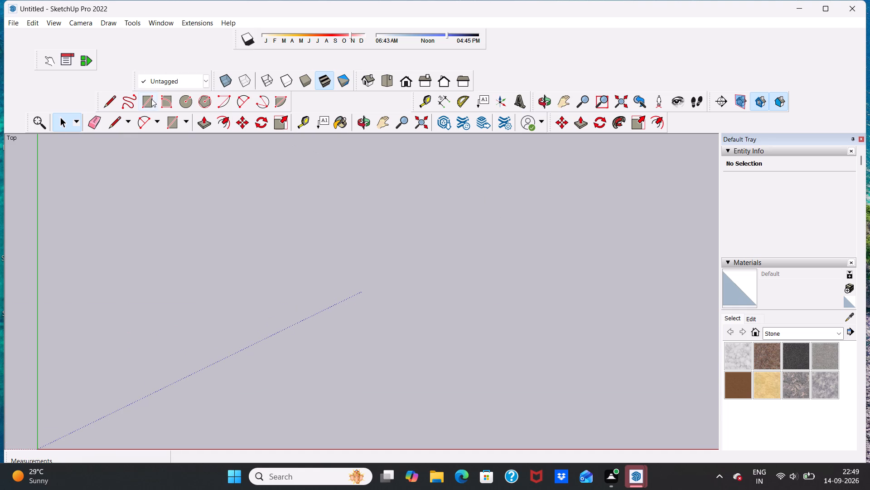
click(148, 103)
click(223, 154)
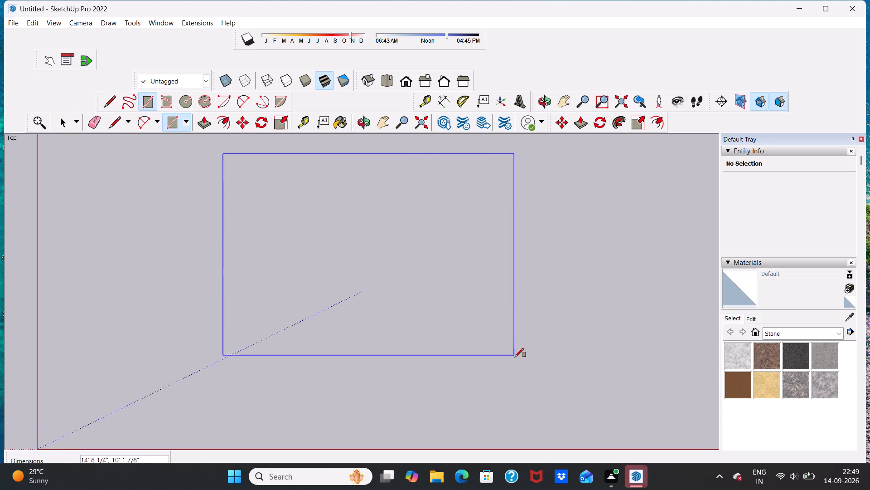
click(570, 422)
key(space)
In the standard Top view, offset the rectangle's outline 9" inward.
scroll(558, 323, down, 5)
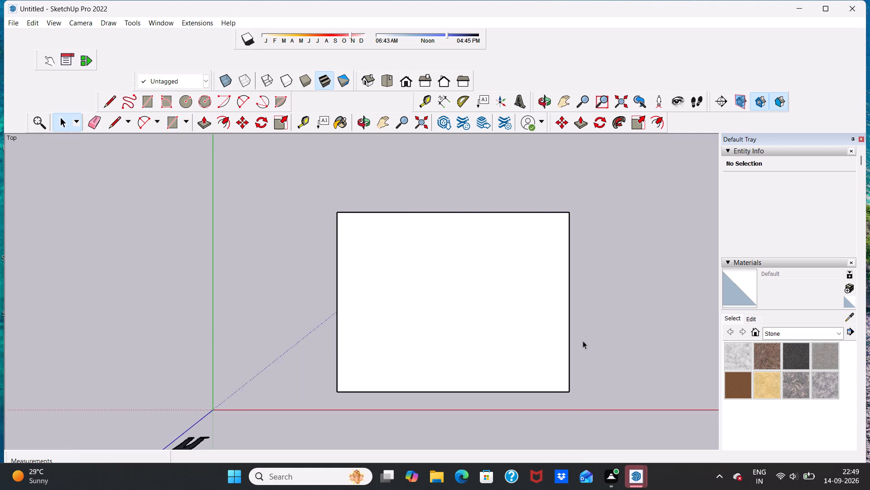
middle_drag(602, 382, 580, 329)
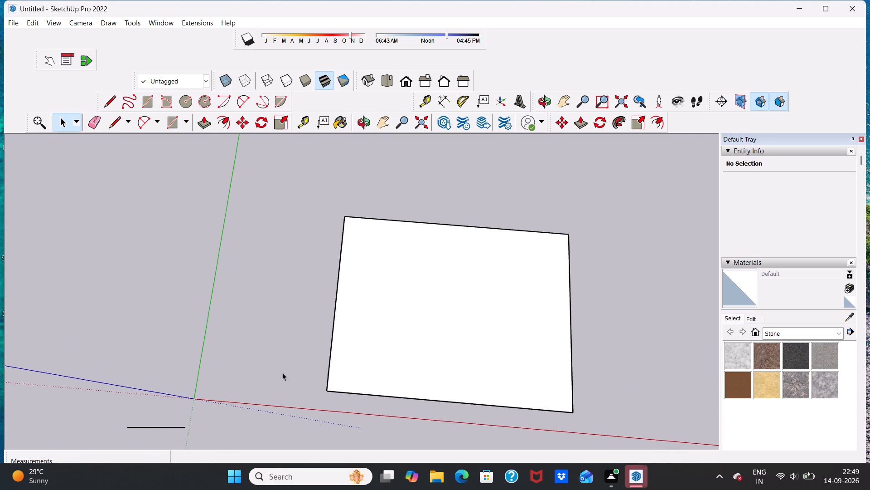
middle_drag(223, 361, 252, 403)
middle_drag(566, 304, 570, 336)
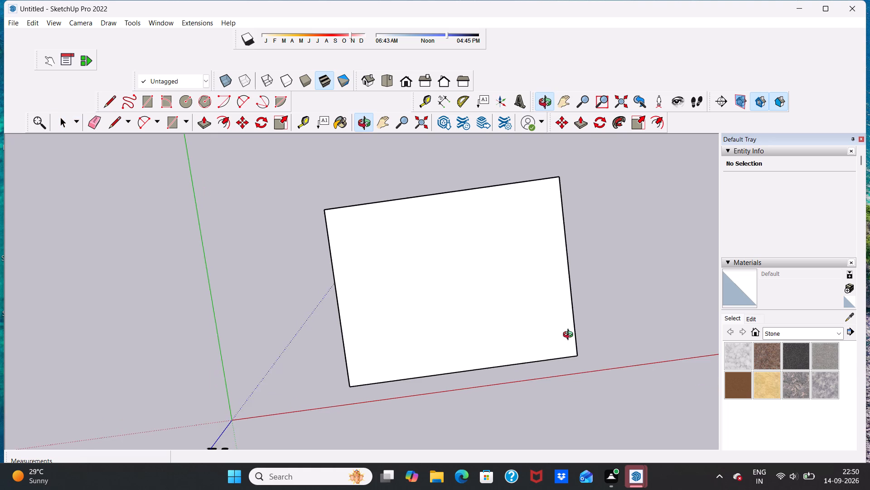
middle_drag(570, 336, 585, 298)
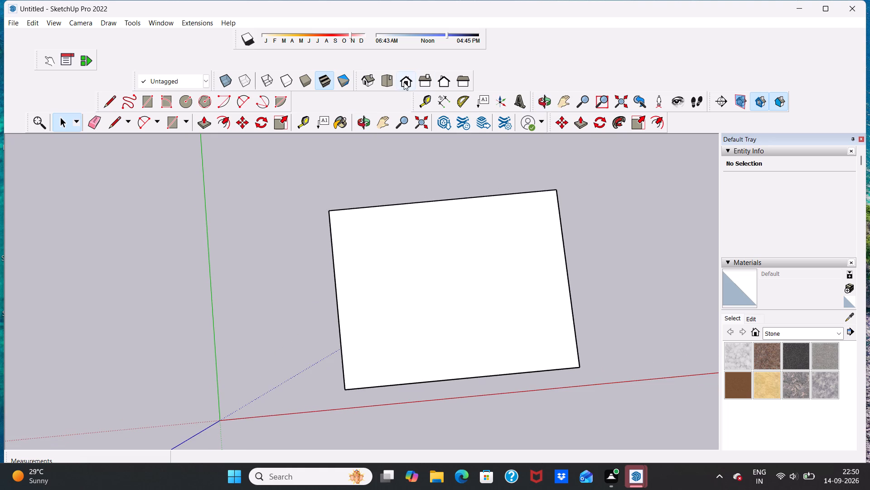
click(385, 77)
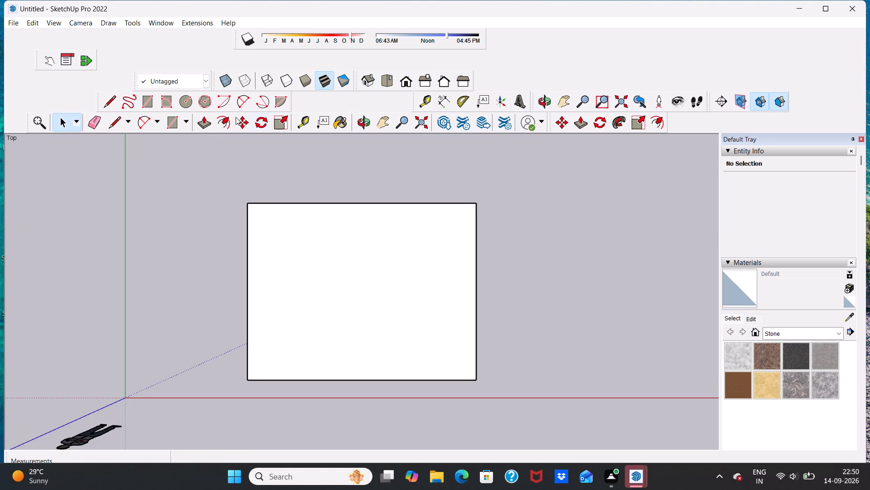
click(224, 120)
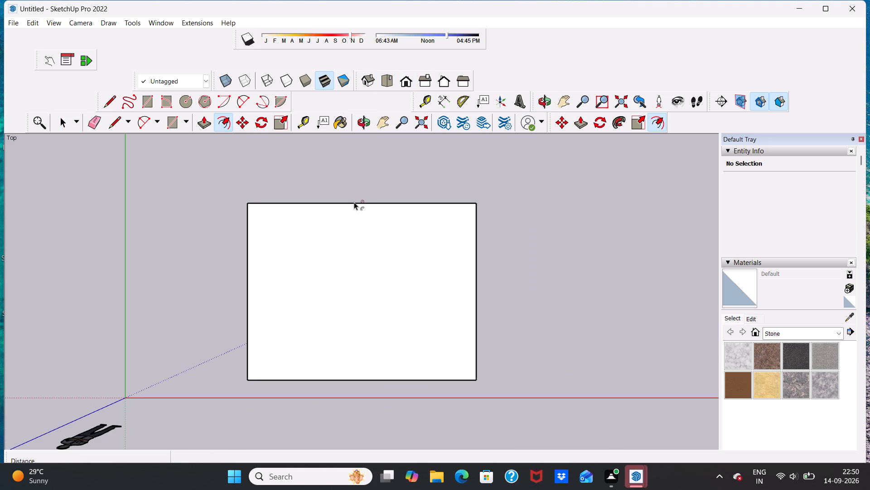
click(355, 207)
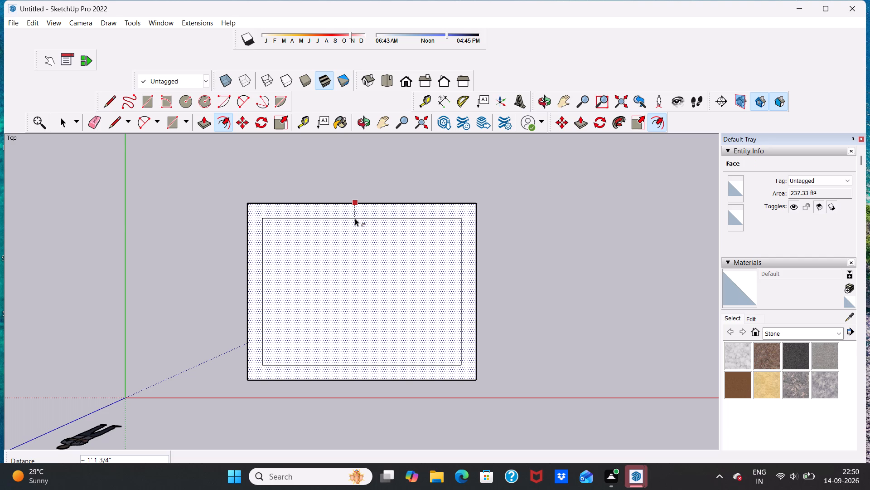
key(9)
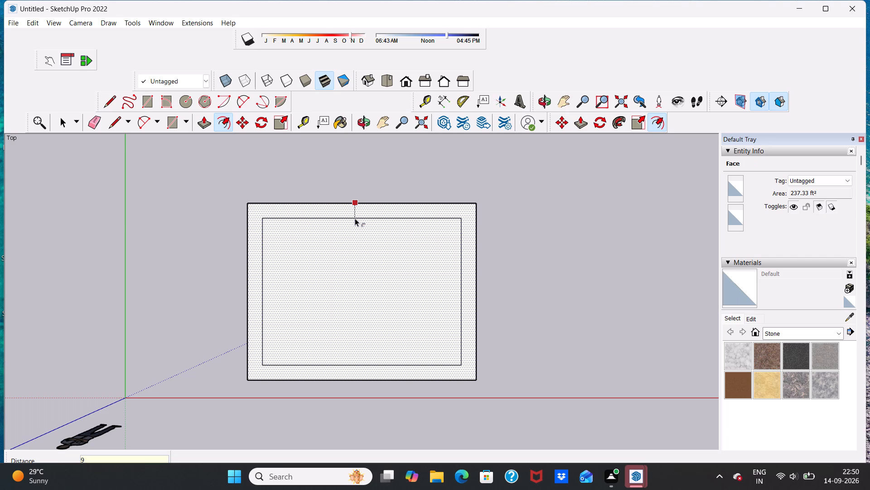
key(shift+quotedbl)
key(Return)
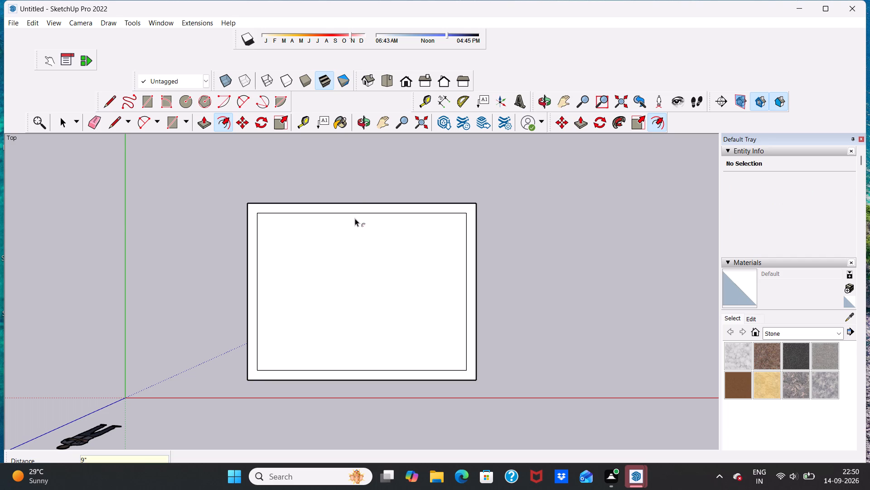
key(space)
Examine the offset outline and its border from above and at an angle.
scroll(362, 250, up, 3)
scroll(363, 251, down, 7)
scroll(329, 282, up, 1)
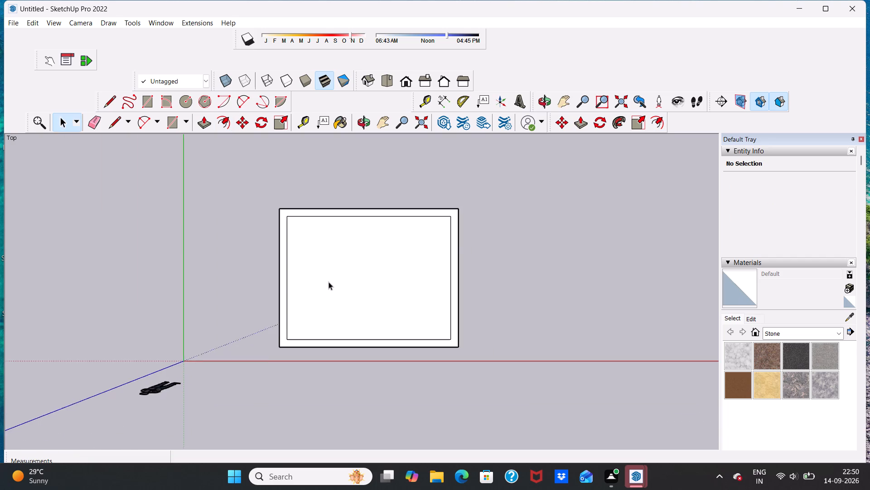
scroll(329, 282, up, 3)
scroll(326, 269, down, 4)
scroll(284, 397, up, 4)
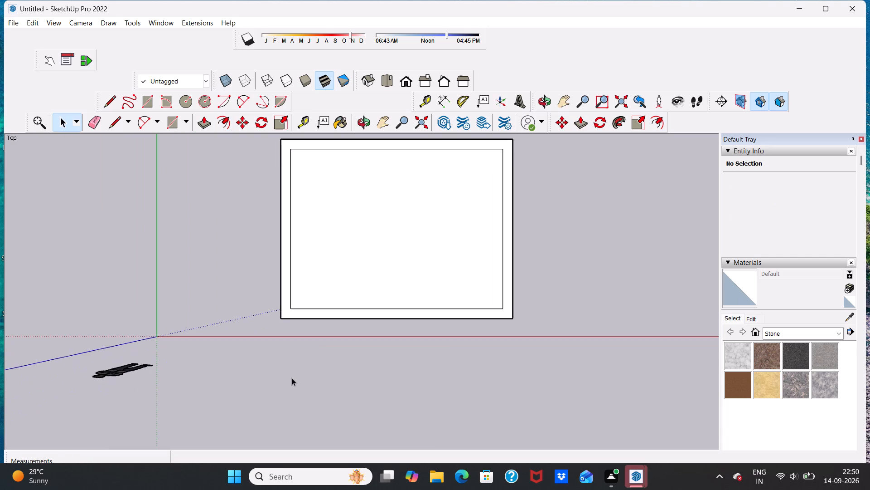
scroll(295, 306, down, 7)
scroll(294, 276, up, 5)
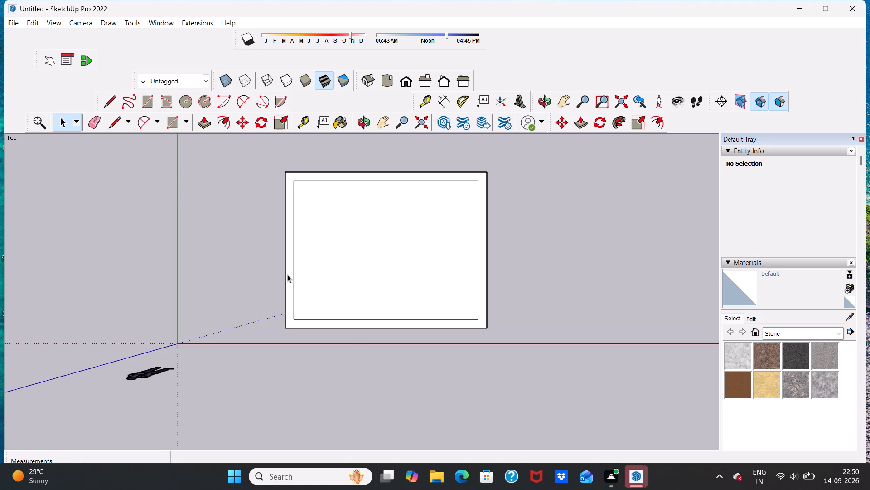
middle_drag(345, 341, 374, 197)
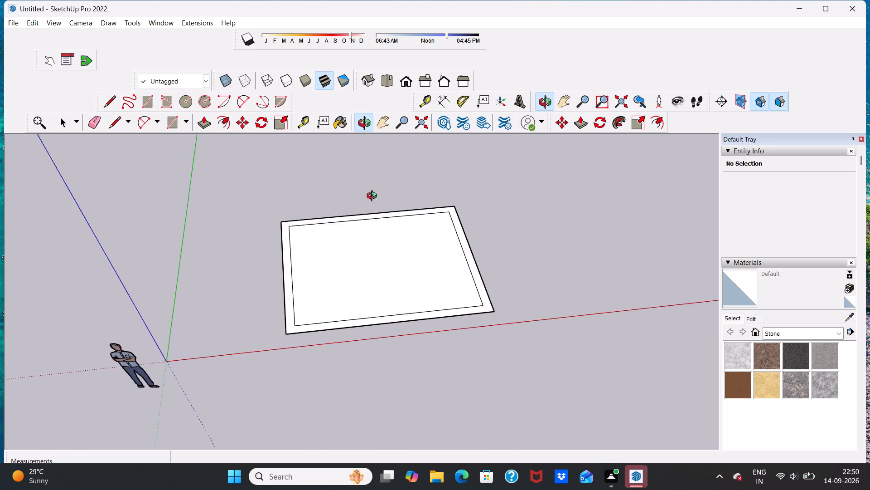
middle_drag(374, 197, 362, 292)
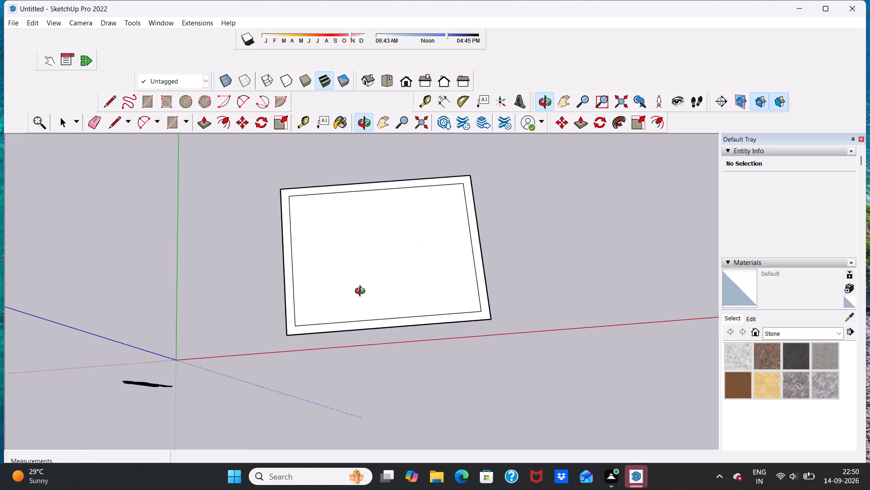
middle_drag(362, 292, 347, 315)
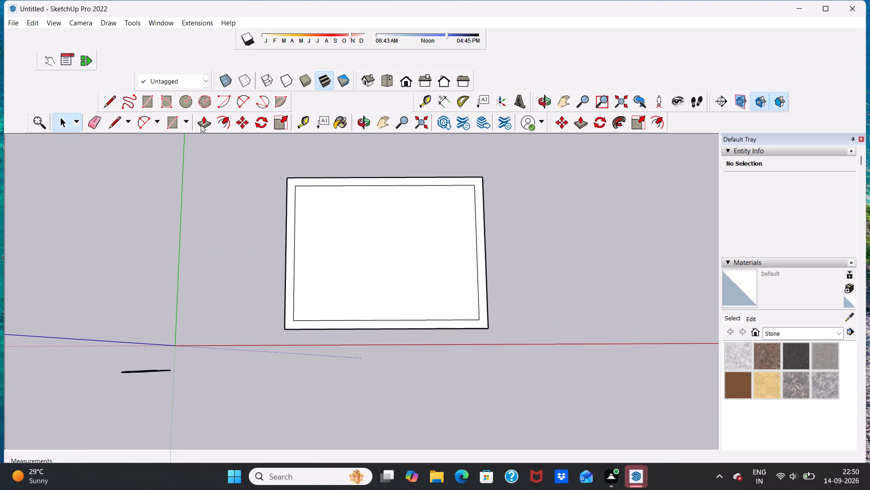
Push/Pull the 9" border face between the two outlines up 10' to raise the room's walls.
click(201, 125)
scroll(288, 277, up, 5)
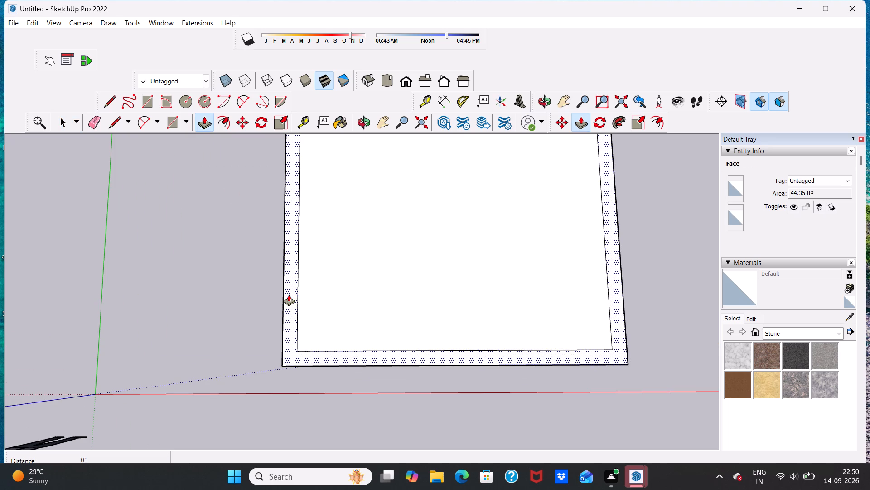
click(290, 294)
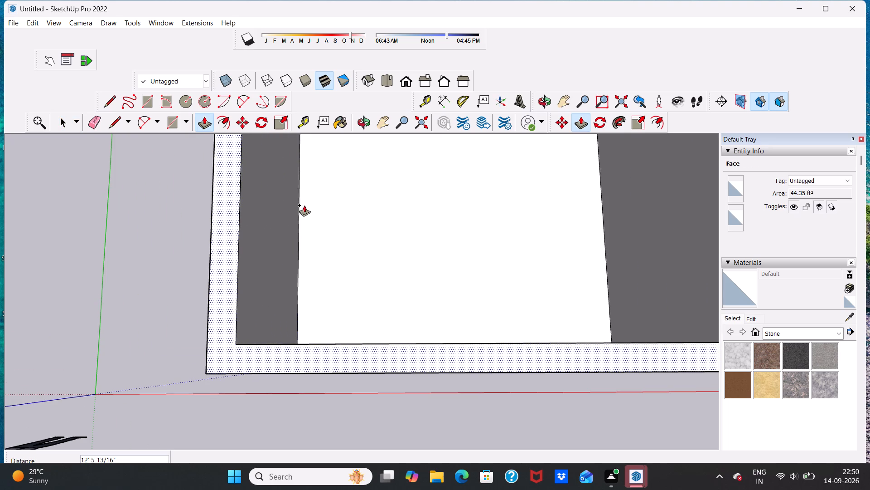
text(10')
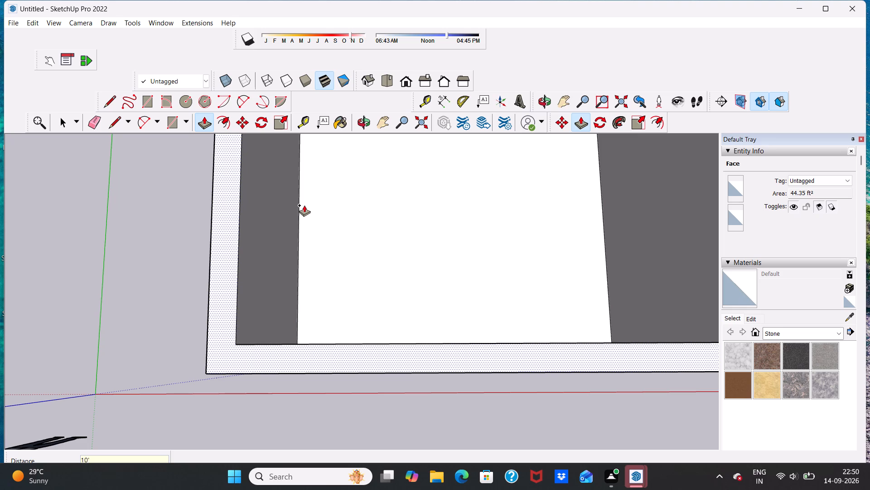
key(Return)
key(space)
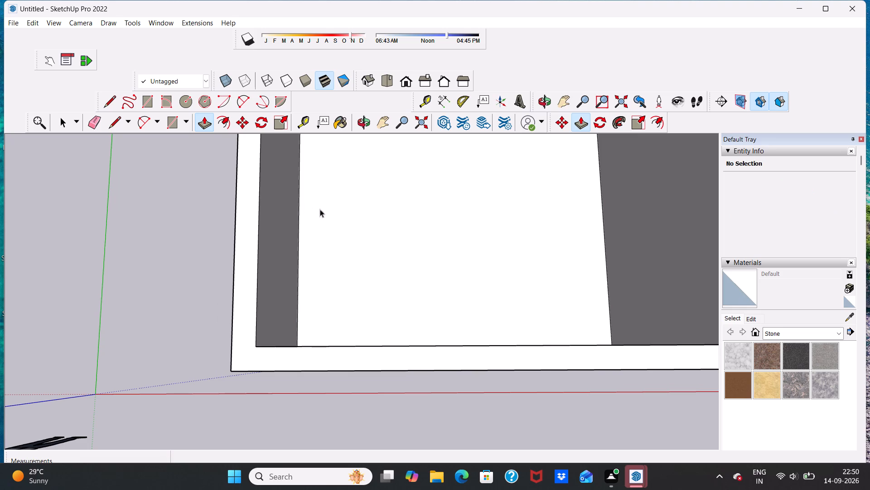
Examine the extruded room walls from the front, at an angle and from the standard Top view.
middle_drag(417, 362, 460, 156)
scroll(417, 362, down, 1)
scroll(459, 157, down, 5)
scroll(459, 216, down, 3)
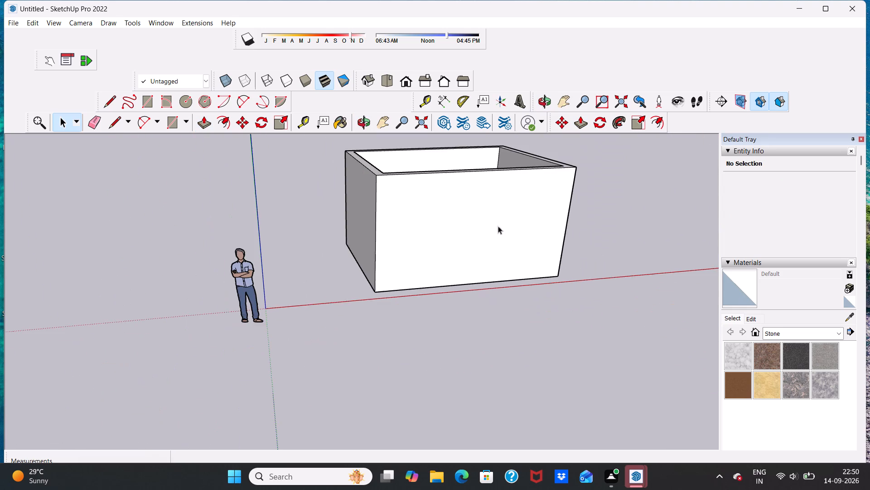
middle_drag(509, 226, 421, 234)
scroll(424, 240, up, 3)
scroll(419, 227, down, 5)
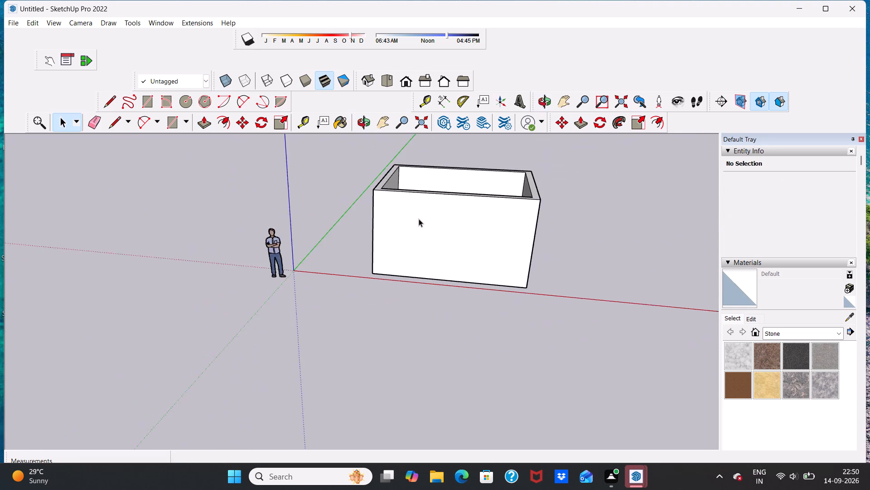
scroll(419, 219, down, 4)
scroll(393, 276, up, 11)
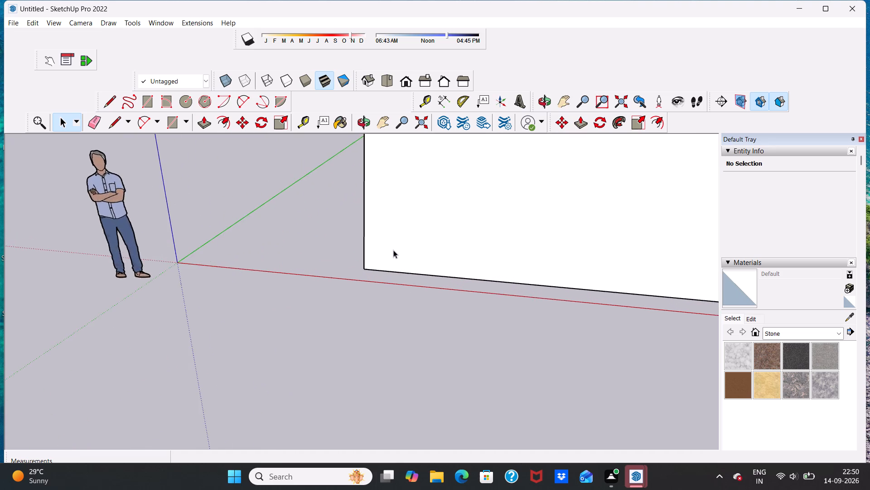
scroll(393, 248, down, 15)
scroll(379, 215, up, 14)
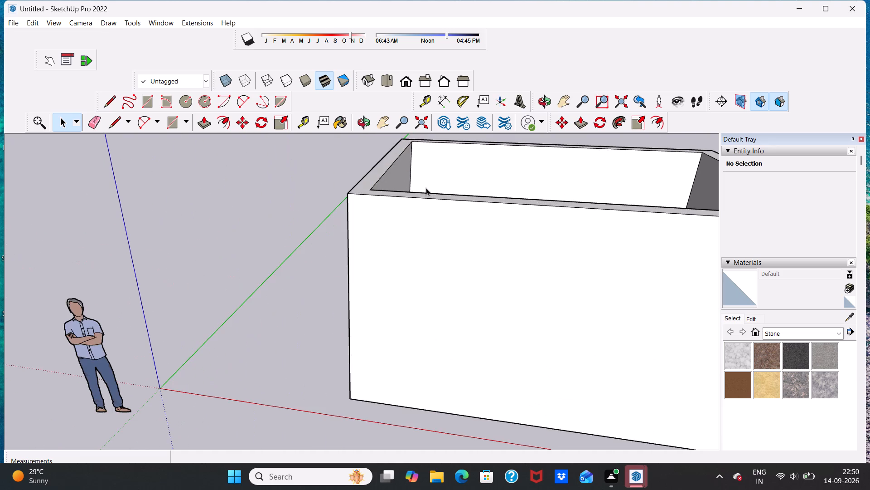
scroll(422, 223, down, 17)
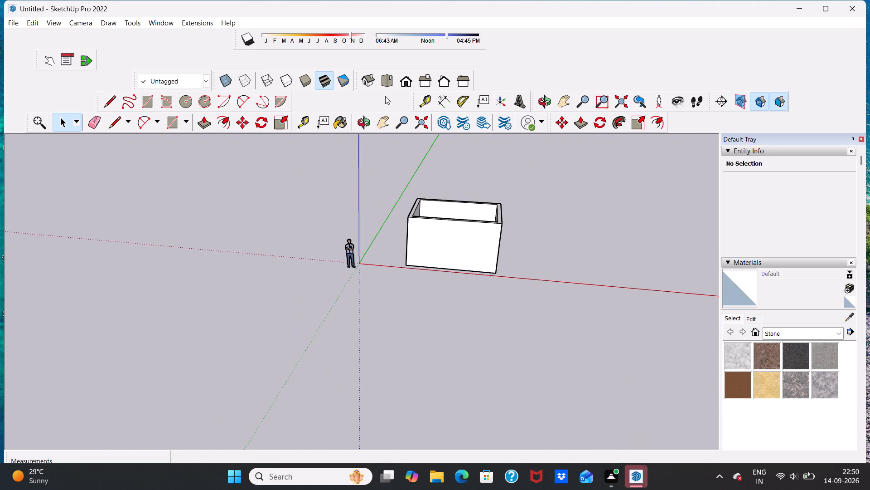
click(387, 82)
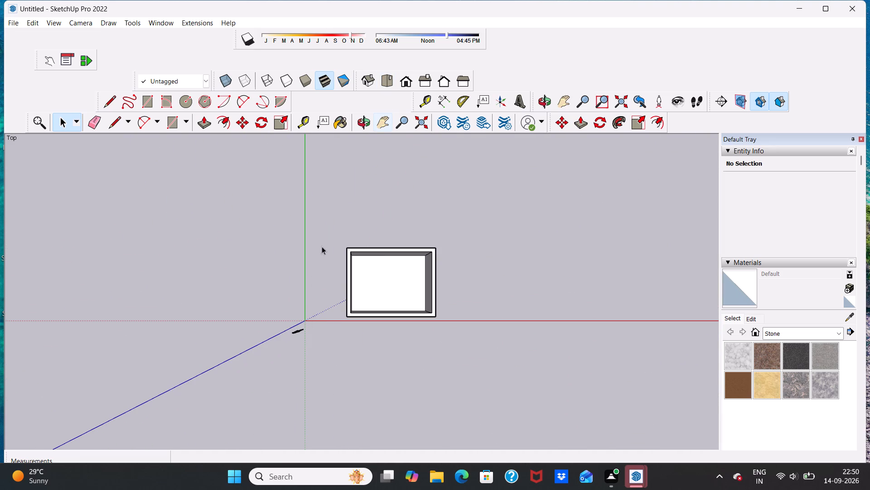
click(381, 122)
drag(305, 323, 189, 370)
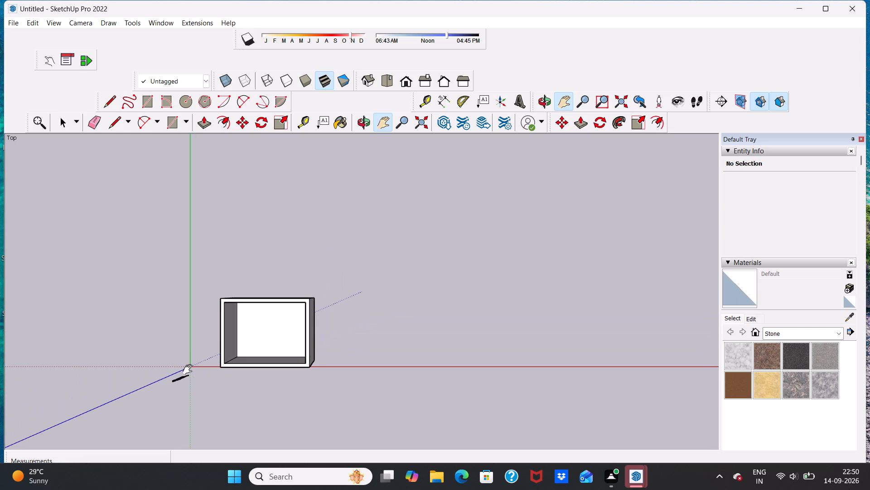
drag(217, 361, 255, 351)
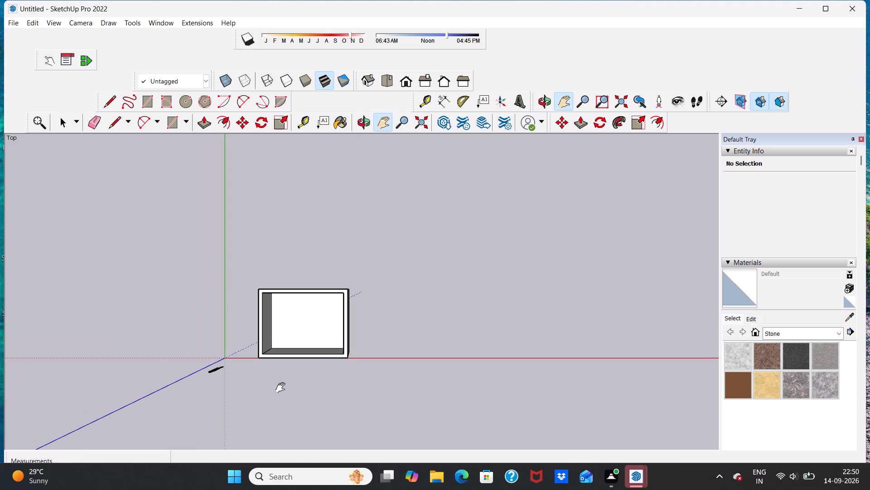
middle_drag(289, 400, 321, 165)
scroll(360, 470, up, 1)
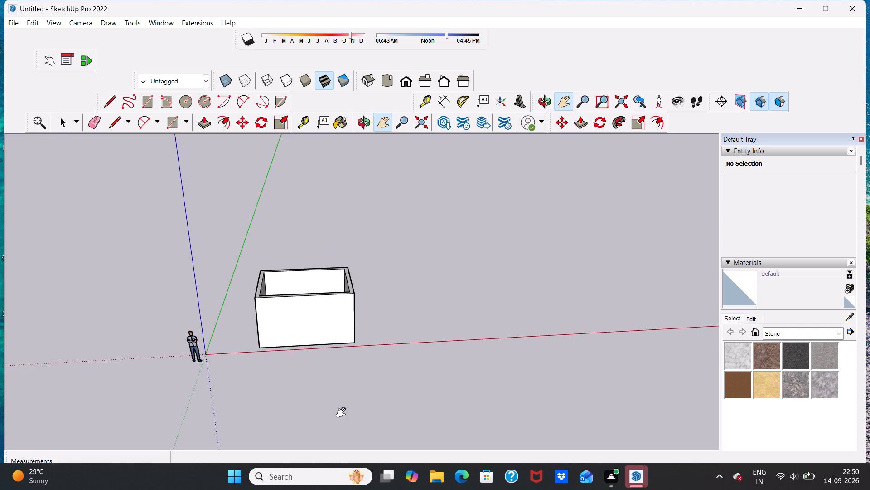
scroll(298, 327, up, 11)
scroll(310, 299, down, 9)
middle_drag(325, 400, 300, 312)
scroll(272, 318, up, 13)
scroll(297, 303, down, 13)
middle_drag(302, 324, 307, 348)
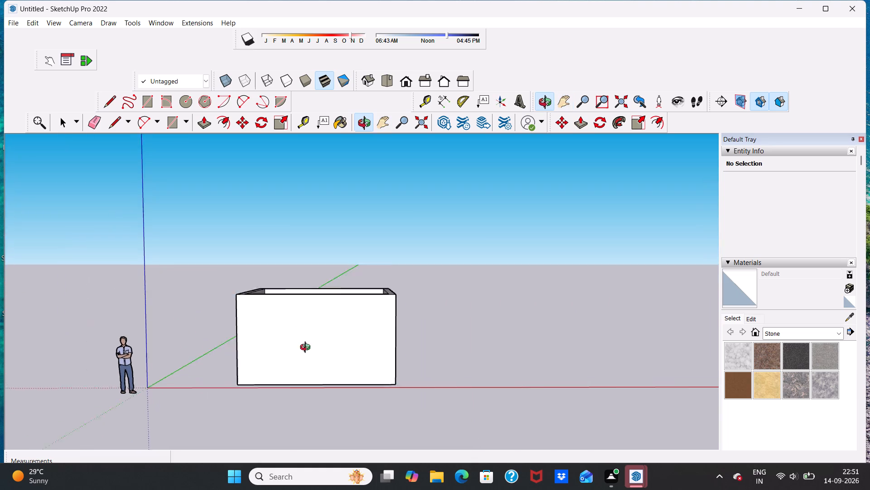
middle_drag(307, 348, 304, 397)
scroll(311, 363, up, 4)
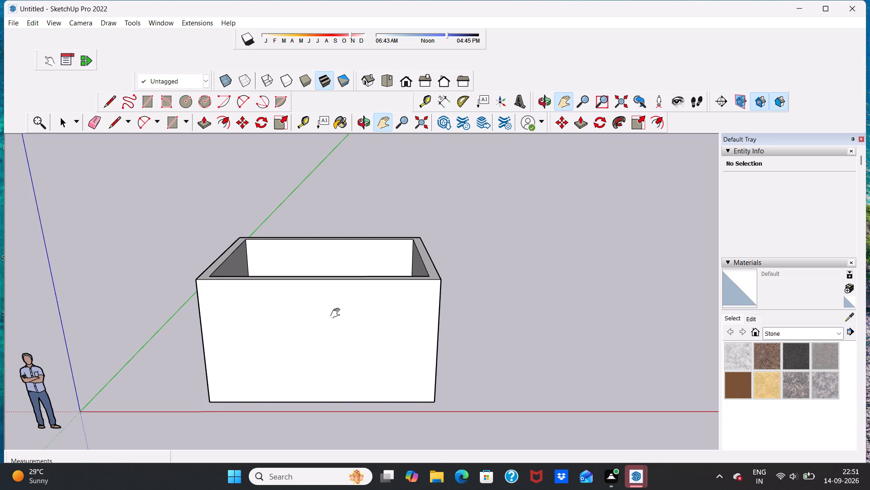
click(476, 278)
Select the whole connected room and move it farther back from the red axis, away from the origin.
key(space)
triple_click(419, 319)
click(419, 319)
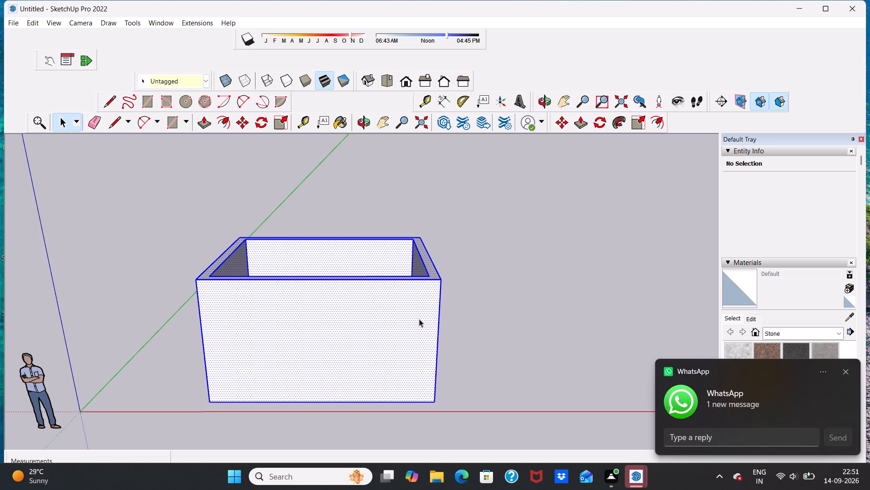
click(242, 121)
drag(440, 281, 456, 270)
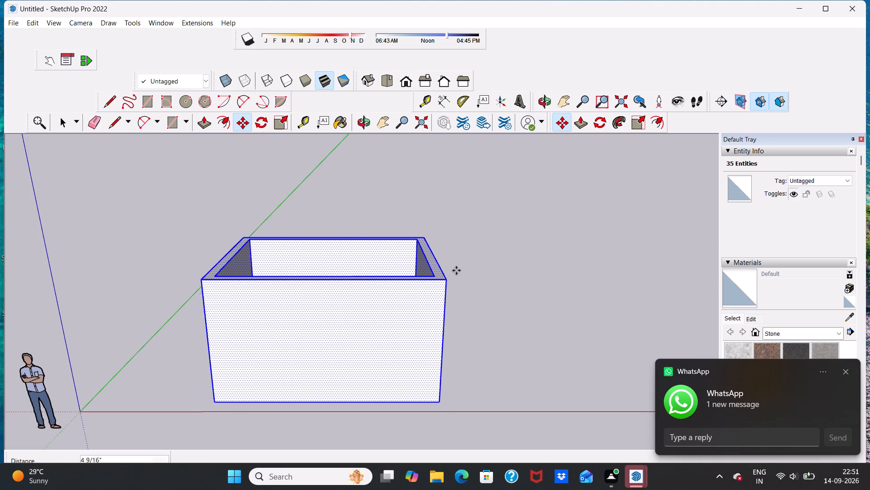
drag(456, 270, 490, 223)
key(space)
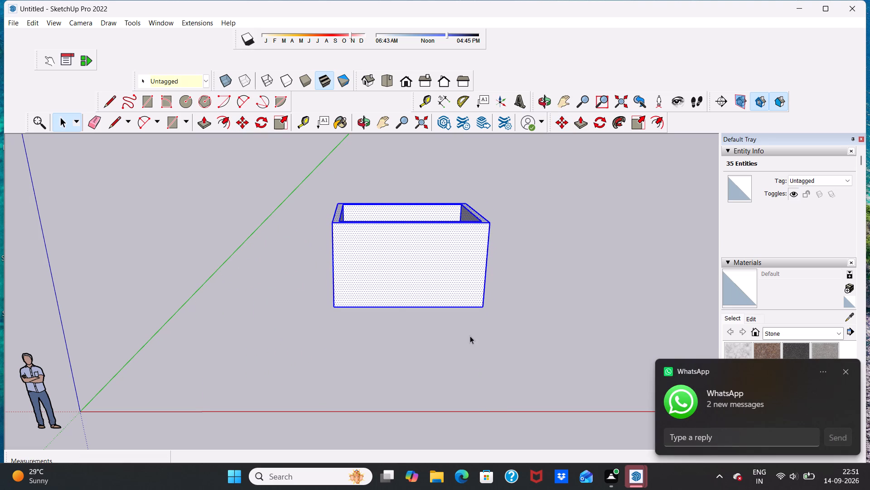
click(469, 336)
Examine the moved room from above and from eye level, ending on a near-frontal view of the front wall.
scroll(552, 252, up, 6)
scroll(532, 263, down, 9)
middle_drag(482, 336, 435, 376)
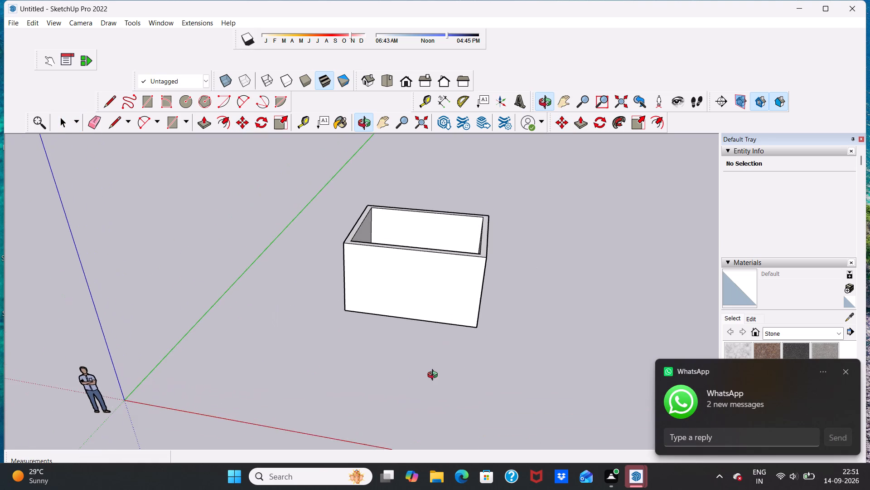
middle_drag(435, 376, 436, 309)
scroll(401, 278, up, 7)
scroll(423, 284, down, 2)
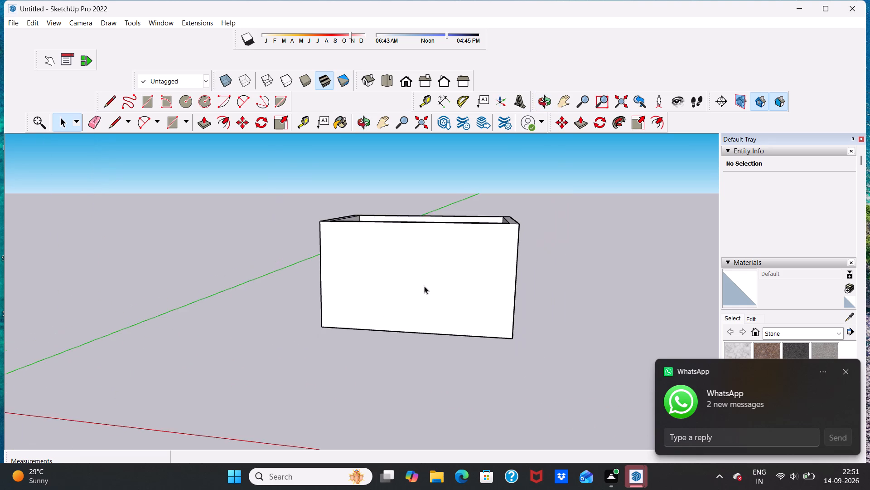
scroll(424, 286, down, 7)
scroll(401, 334, up, 1)
middle_drag(401, 333, 421, 318)
scroll(401, 262, up, 1)
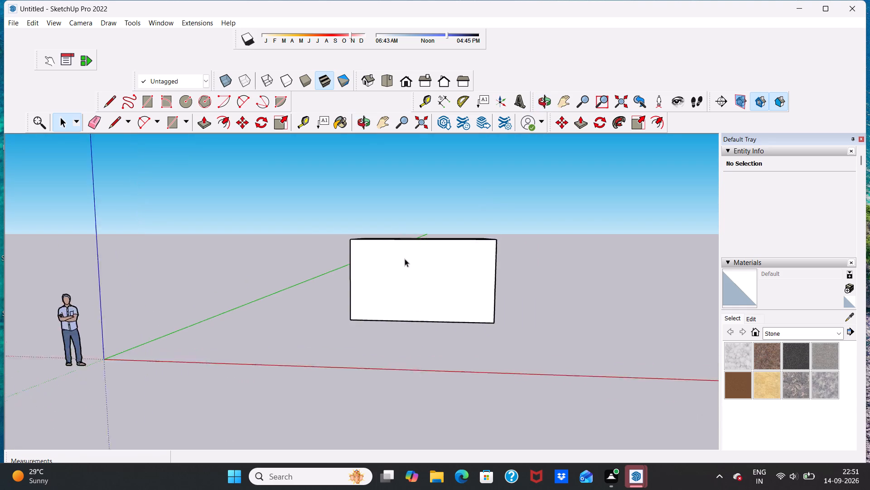
scroll(405, 259, up, 7)
middle_drag(450, 305, 459, 353)
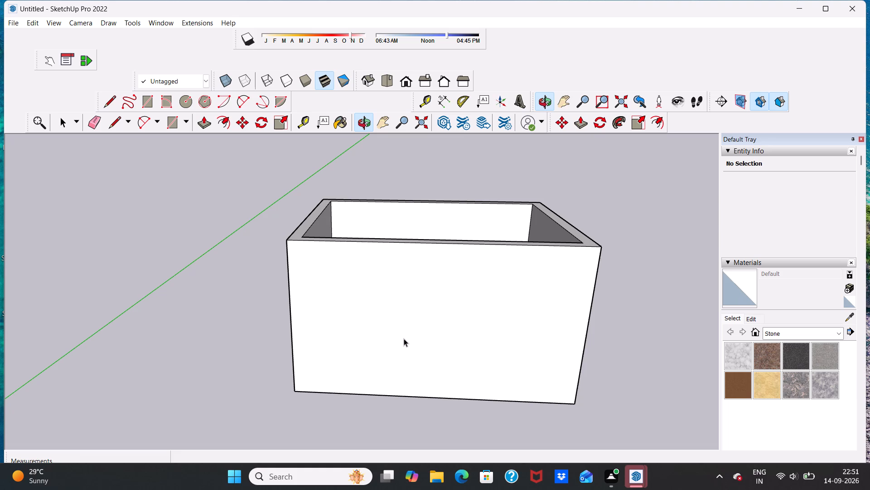
middle_drag(412, 351, 440, 316)
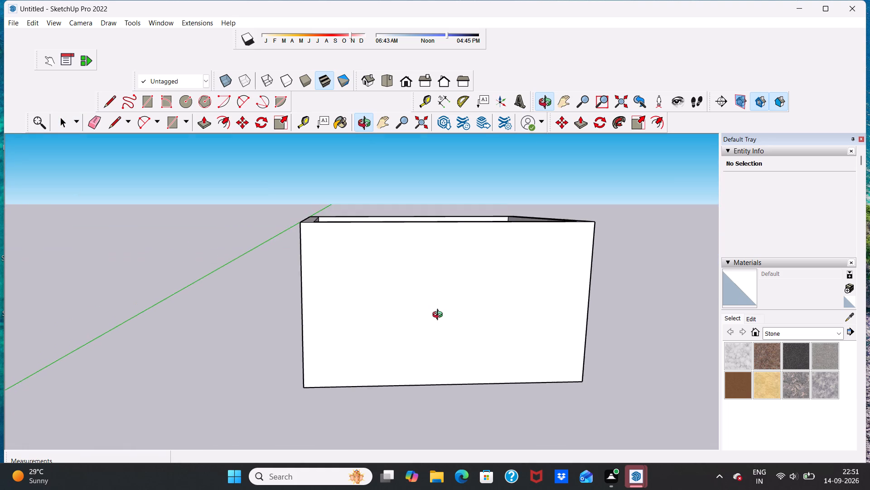
middle_drag(440, 316, 412, 312)
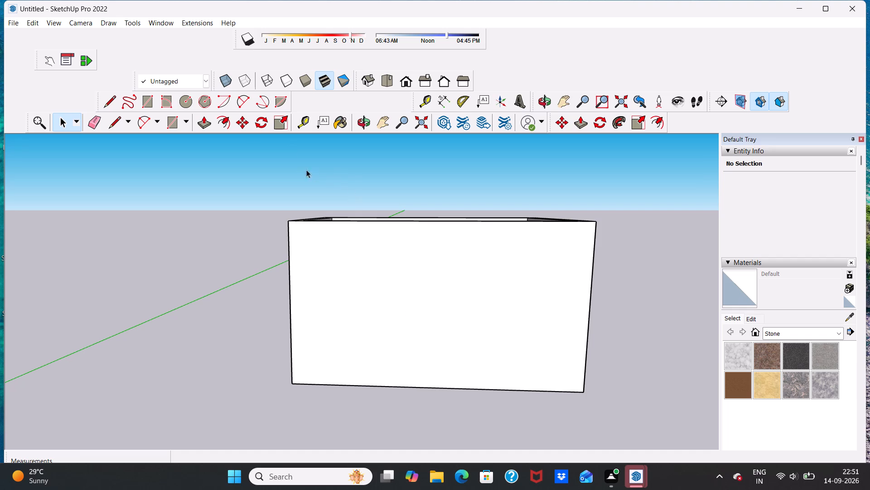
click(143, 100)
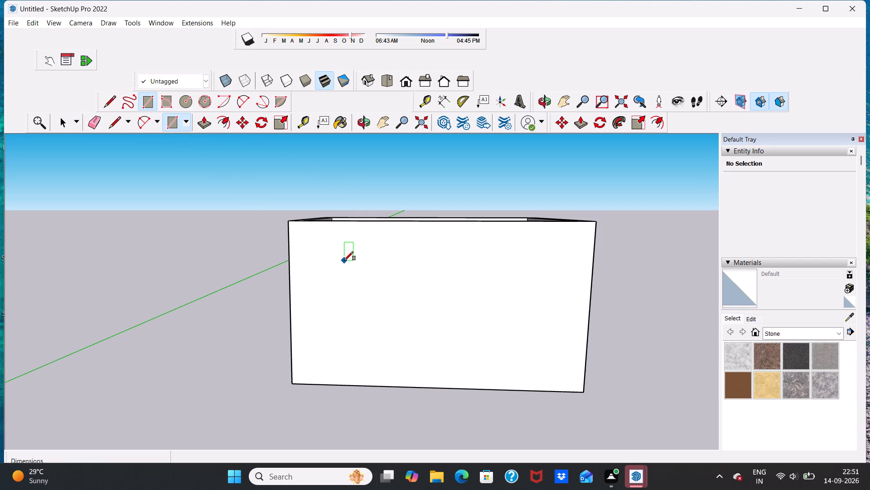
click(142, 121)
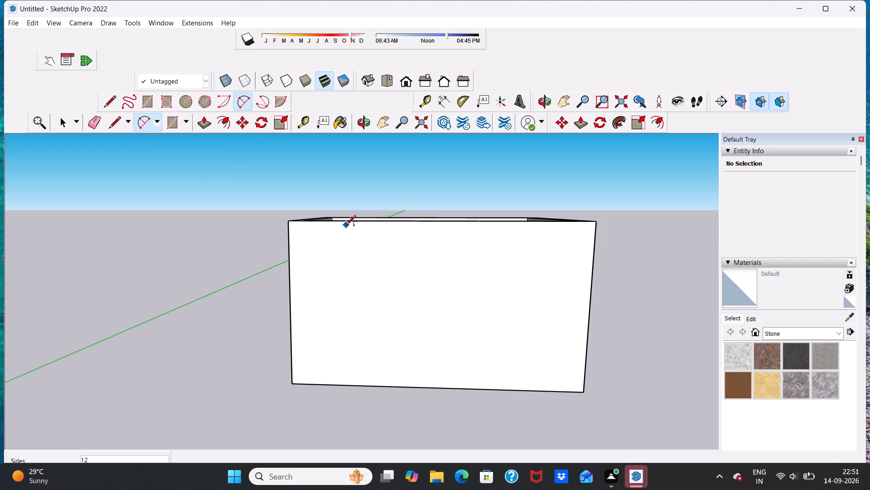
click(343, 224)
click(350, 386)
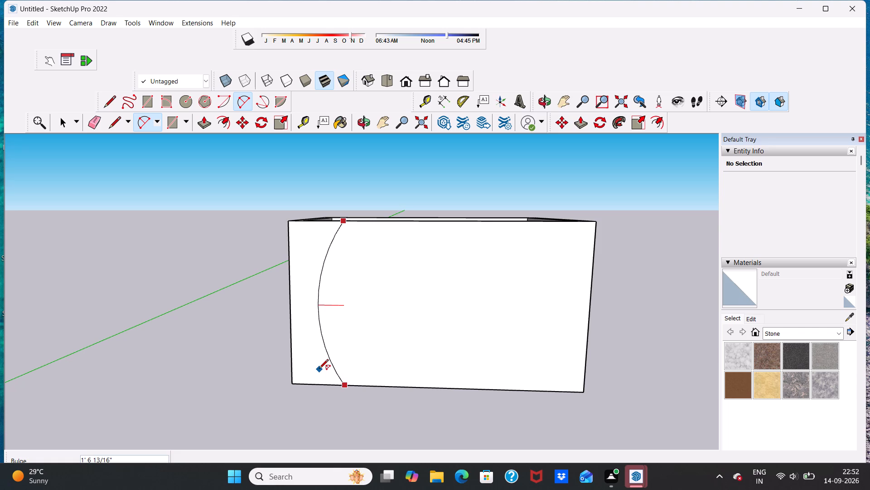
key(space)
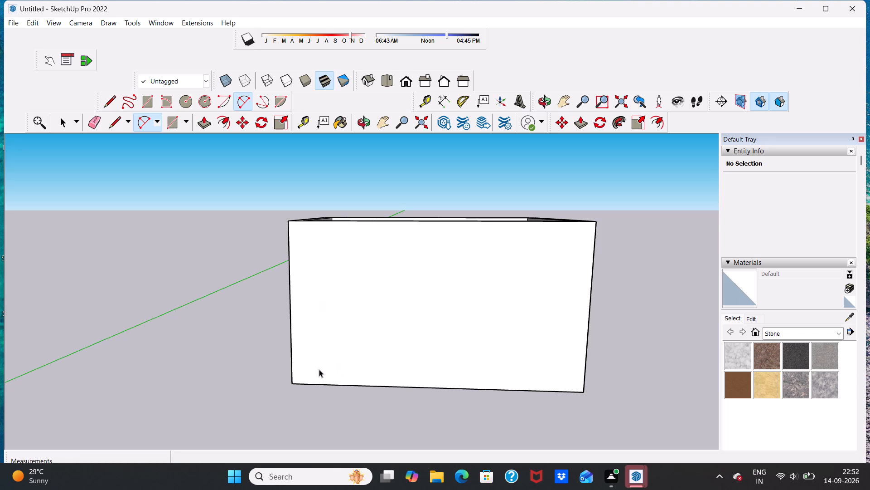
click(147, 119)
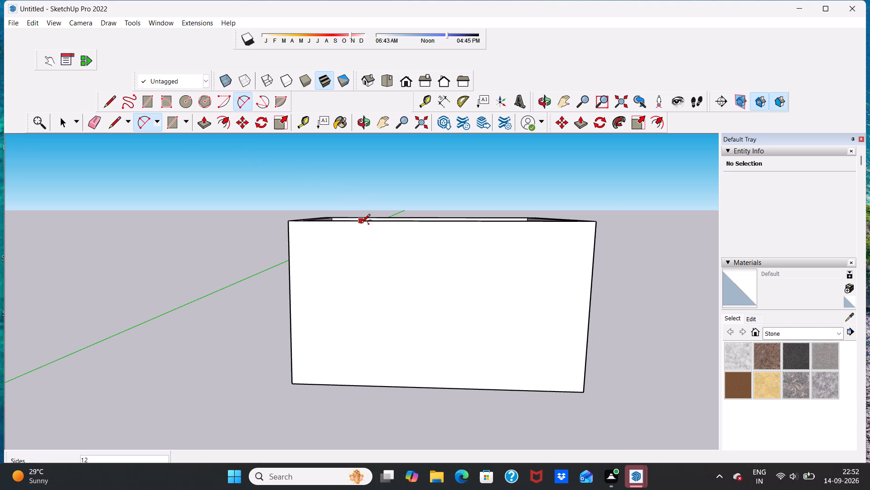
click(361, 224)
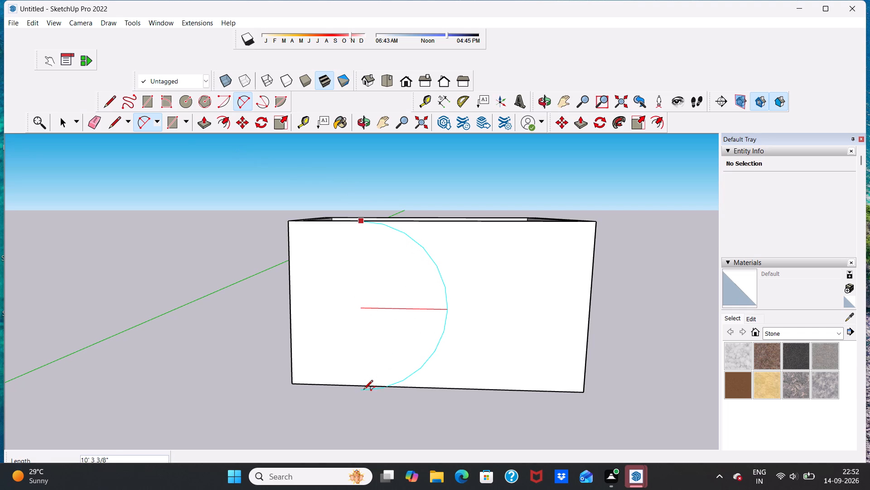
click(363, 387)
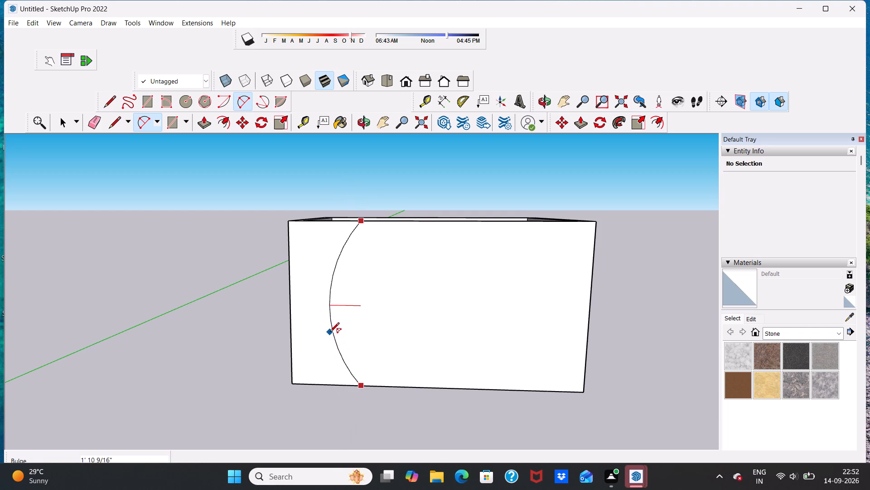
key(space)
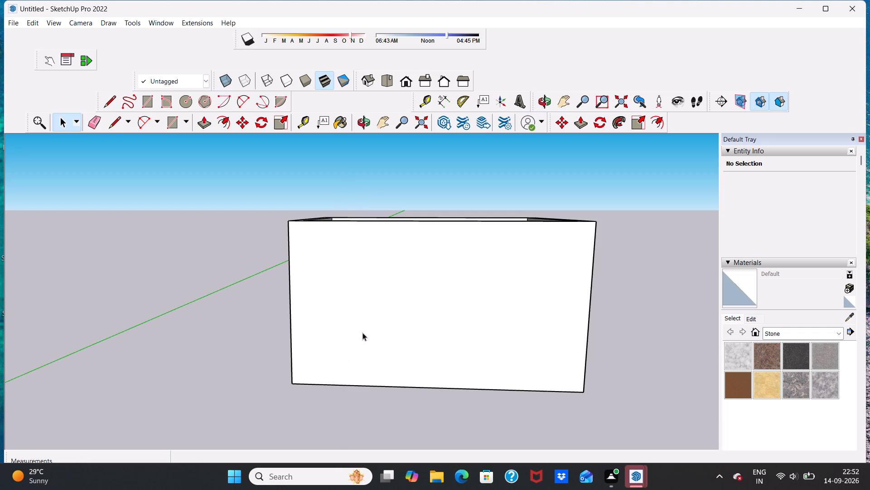
Draw a two-point arc on the front wall from its top edge to its bottom edge, bulging about 2' toward the nearer side edge.
click(147, 124)
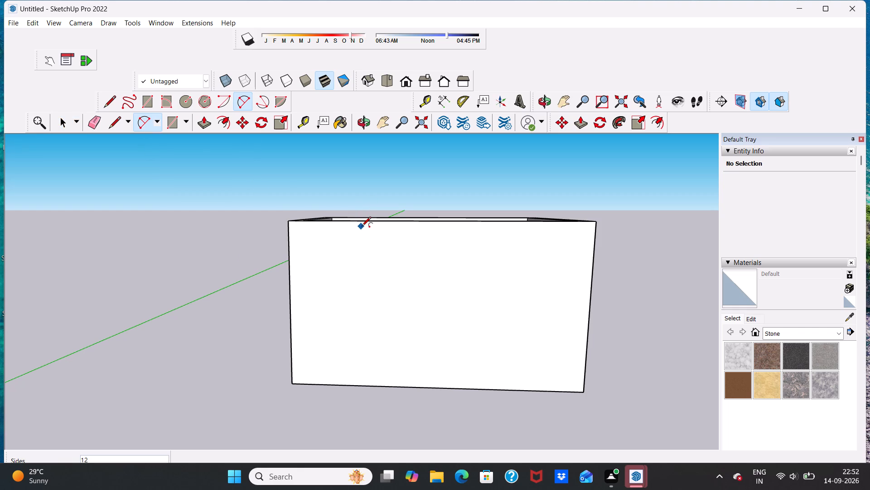
scroll(362, 225, up, 4)
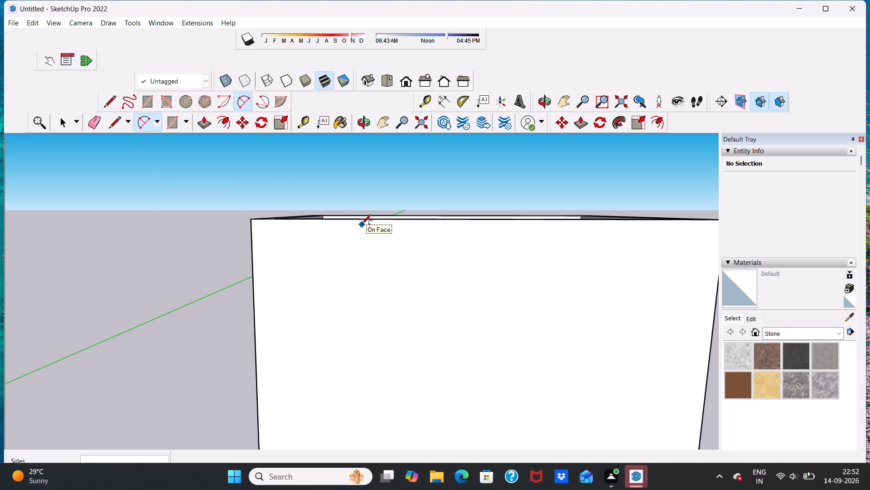
click(362, 222)
scroll(364, 240, down, 14)
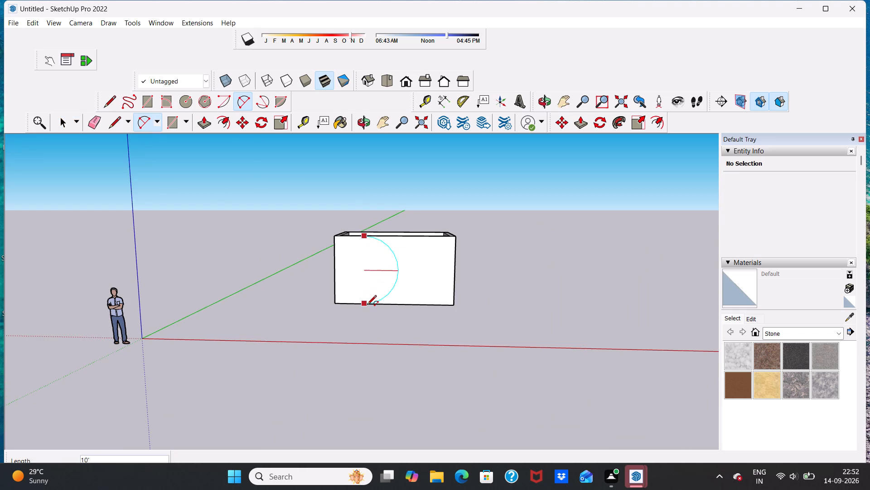
click(367, 305)
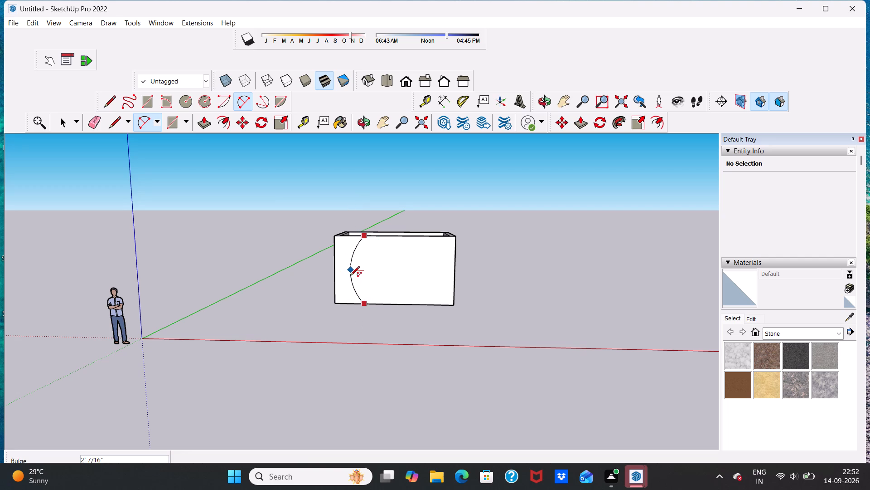
click(350, 276)
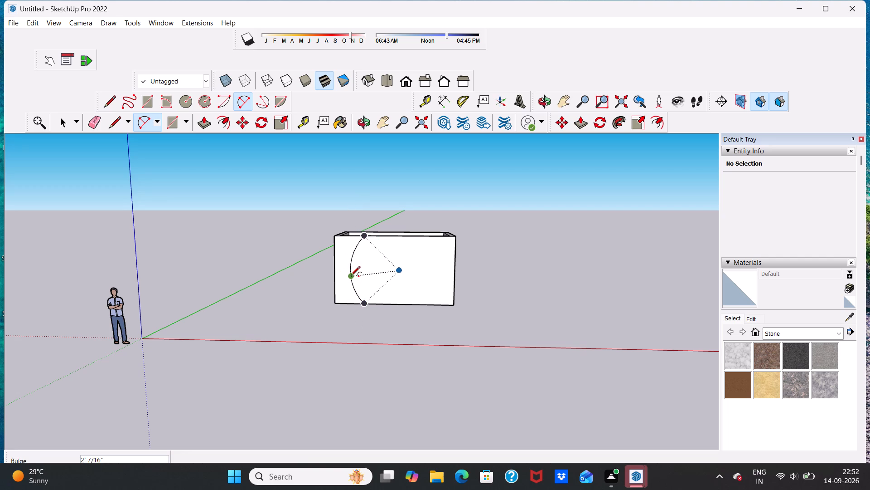
click(351, 276)
key(space)
Draw a small rectangle about 9 11/16" wide on the front wall, in the upper area between the side edge and the arc.
scroll(363, 295, down, 3)
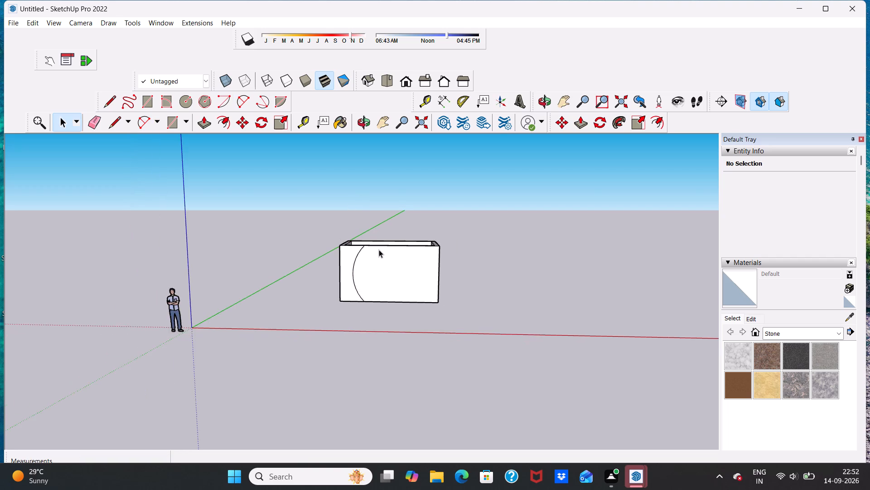
scroll(379, 252, up, 13)
scroll(336, 276, up, 3)
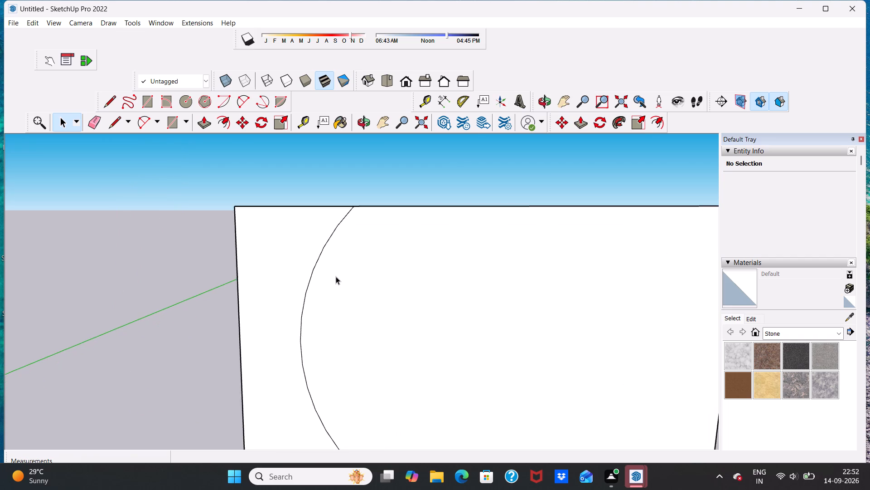
scroll(336, 276, down, 14)
scroll(362, 268, up, 5)
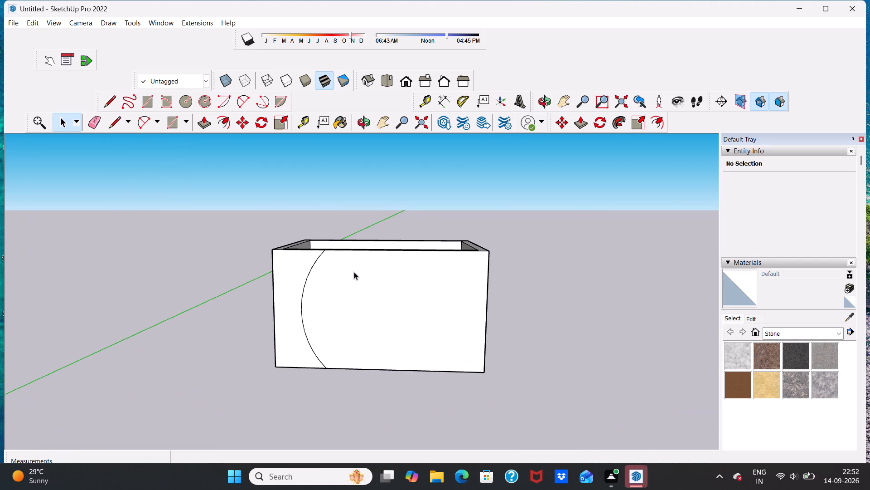
scroll(359, 274, up, 2)
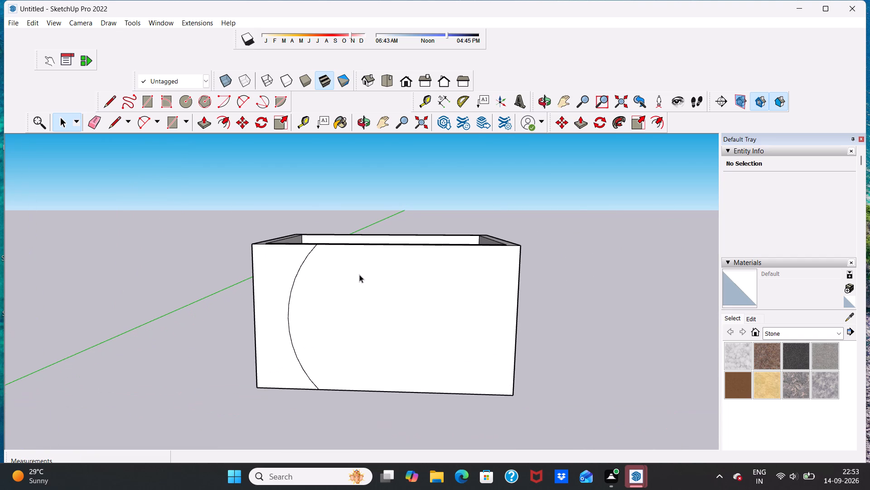
scroll(272, 289, up, 4)
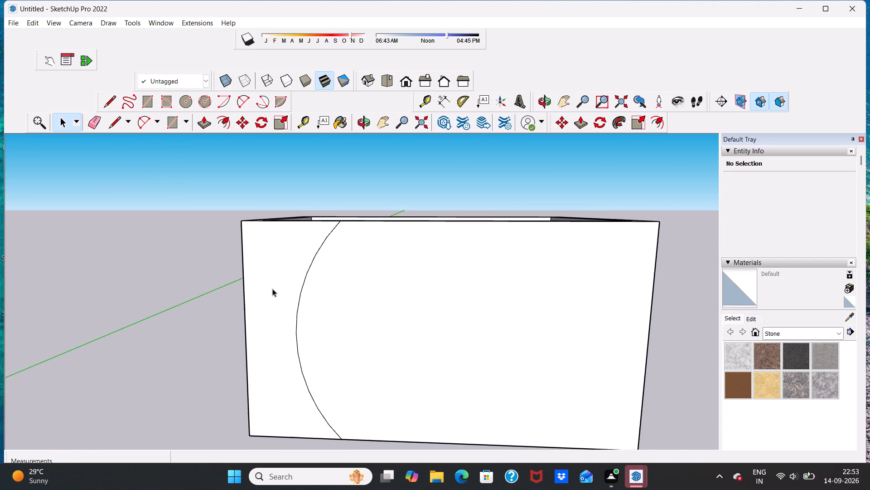
click(150, 100)
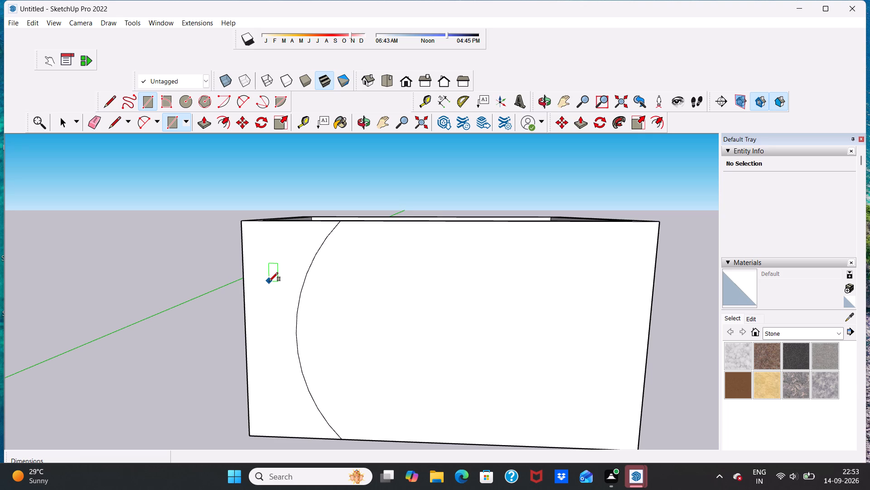
scroll(271, 281, up, 2)
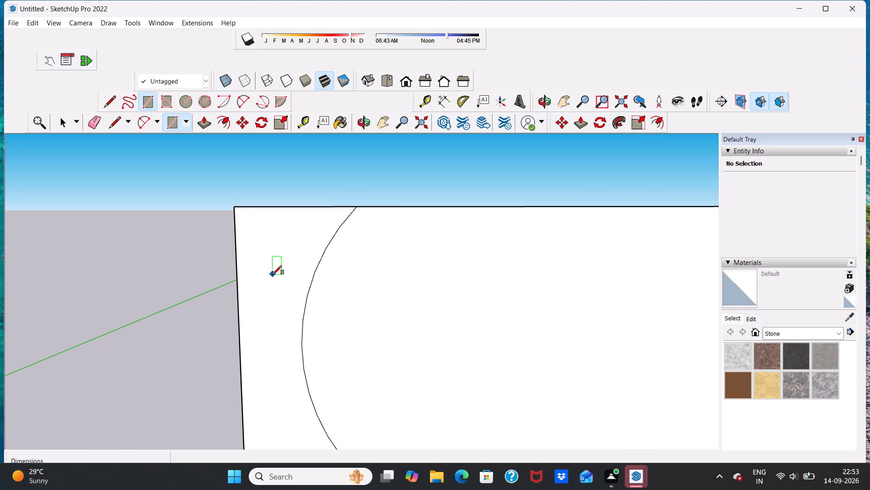
click(280, 263)
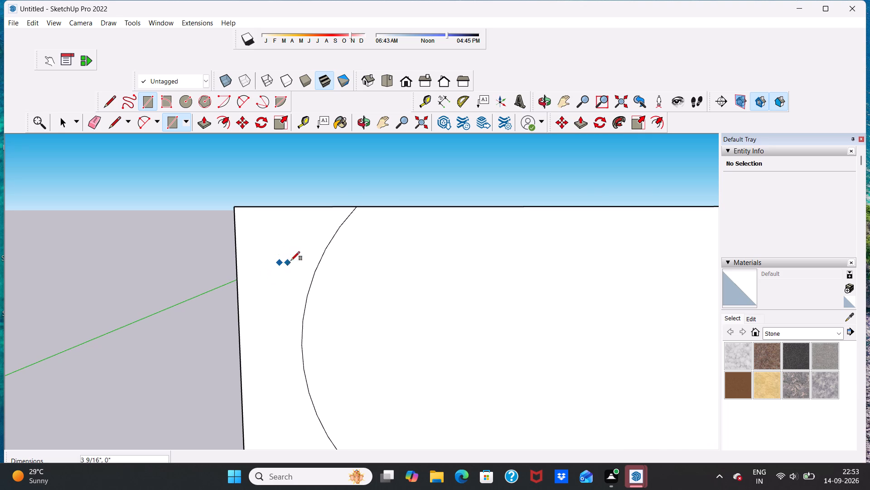
click(301, 263)
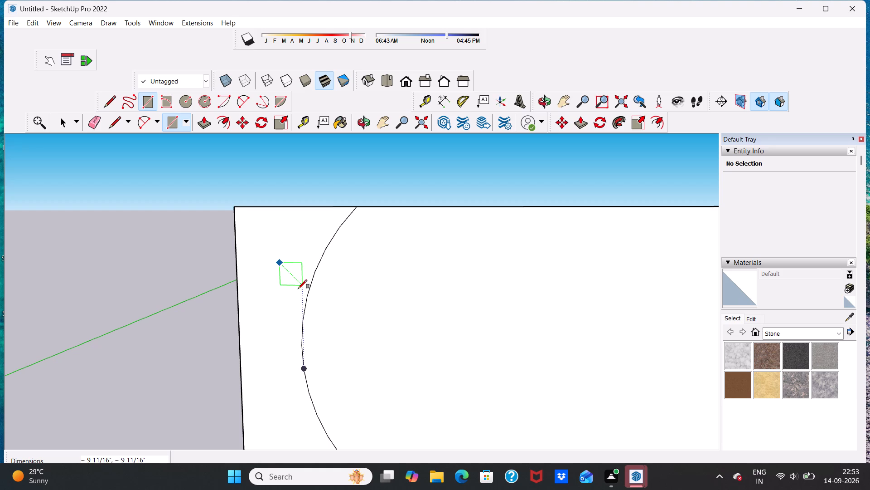
click(298, 289)
scroll(293, 284, down, 6)
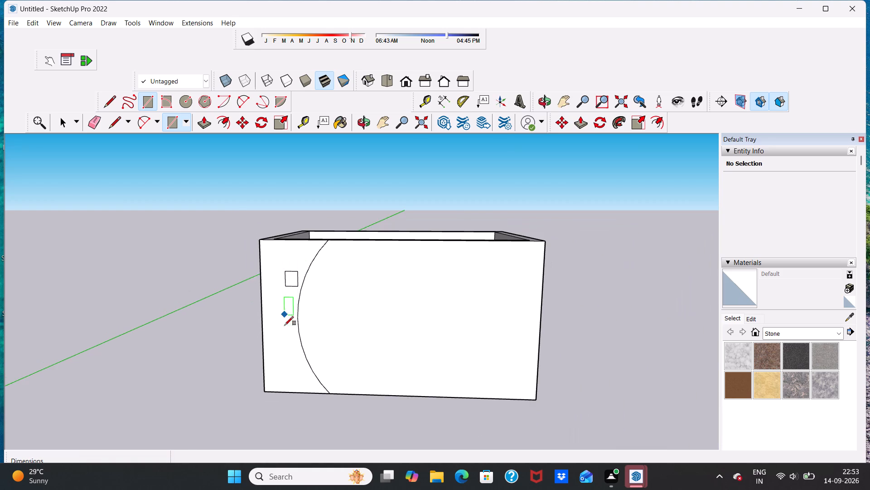
scroll(290, 333, up, 4)
key(space)
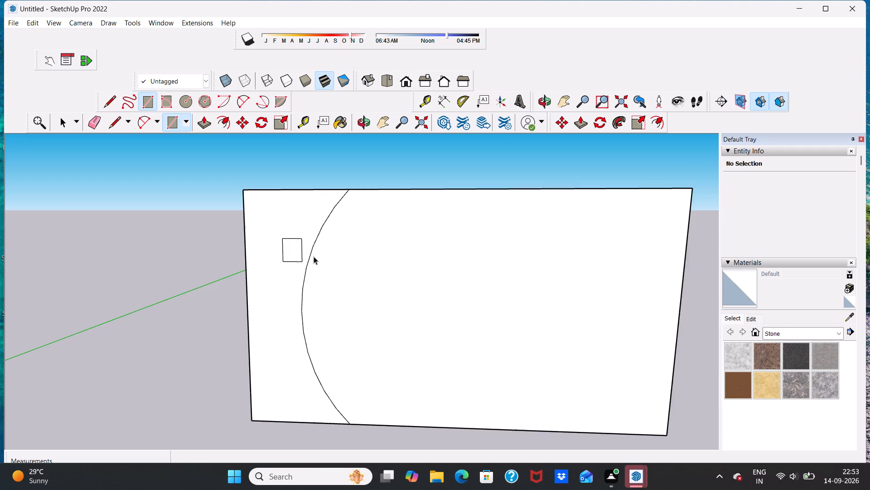
Select the small rectangle's four edges and move it about 6 5/8" up and away from the arc, then shift it back about 15/16".
scroll(326, 241, up, 9)
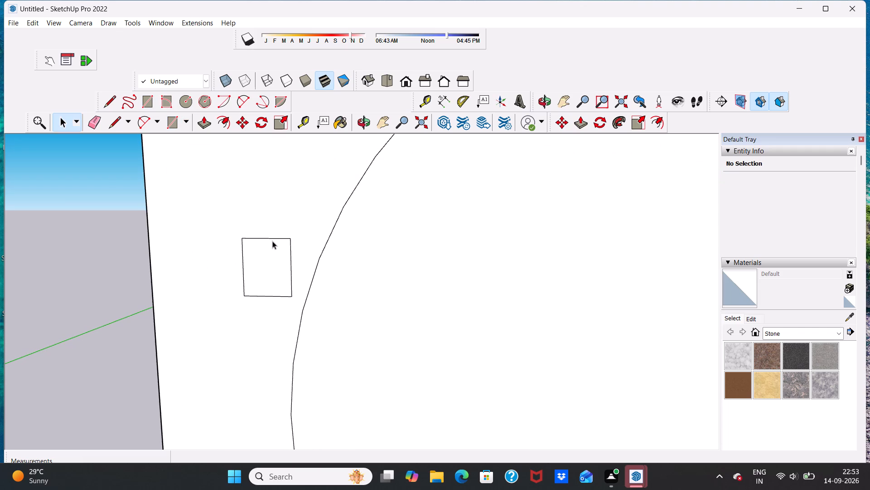
click(272, 238)
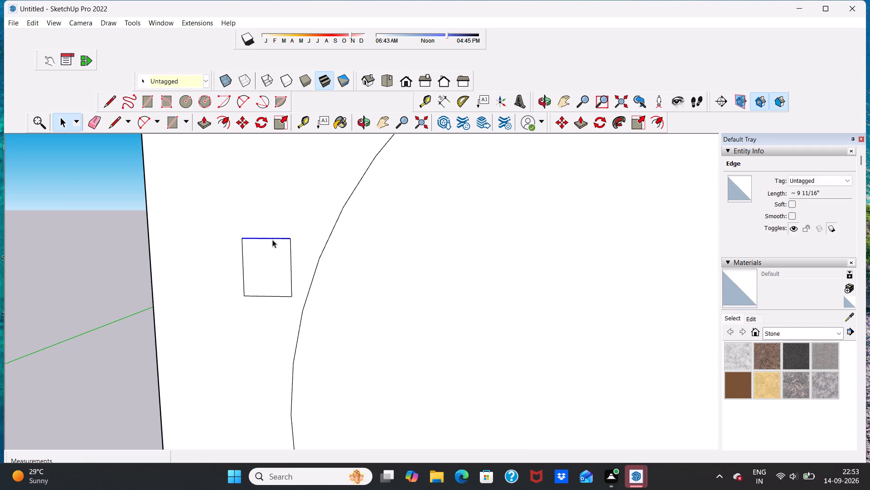
ctrl+click(291, 281)
ctrl+click(286, 296)
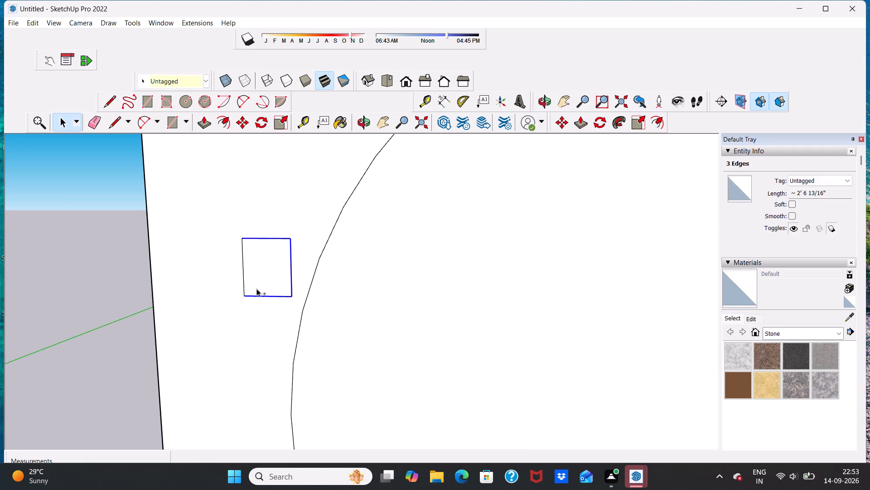
ctrl+click(242, 284)
scroll(254, 265, down, 12)
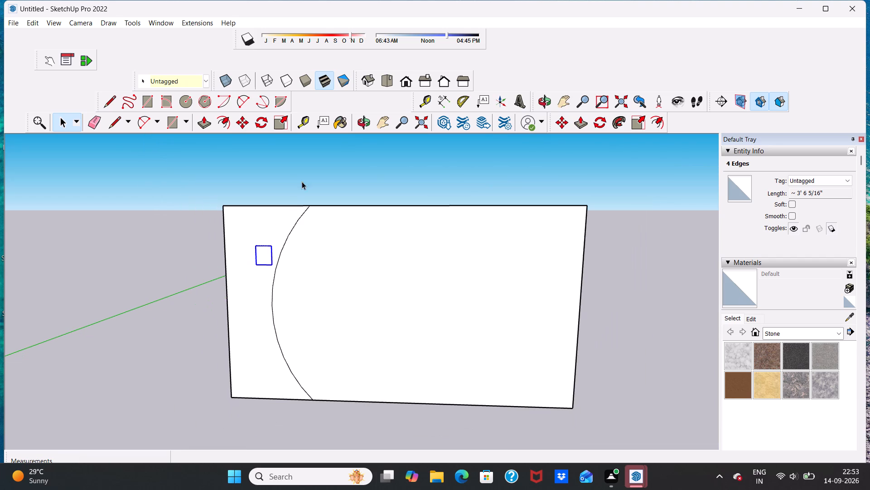
click(242, 121)
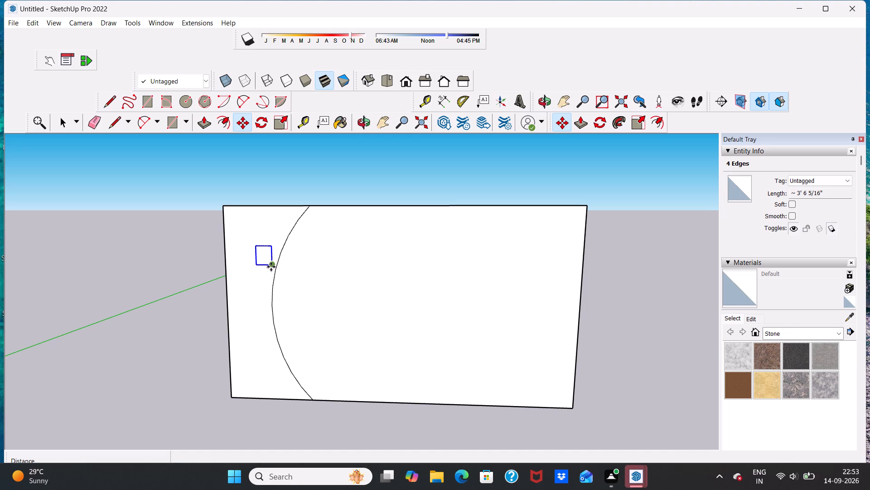
click(259, 265)
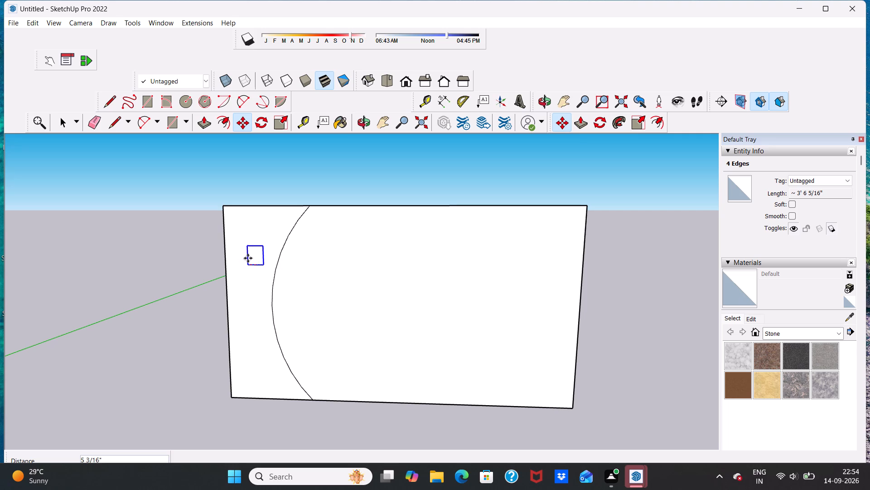
click(248, 258)
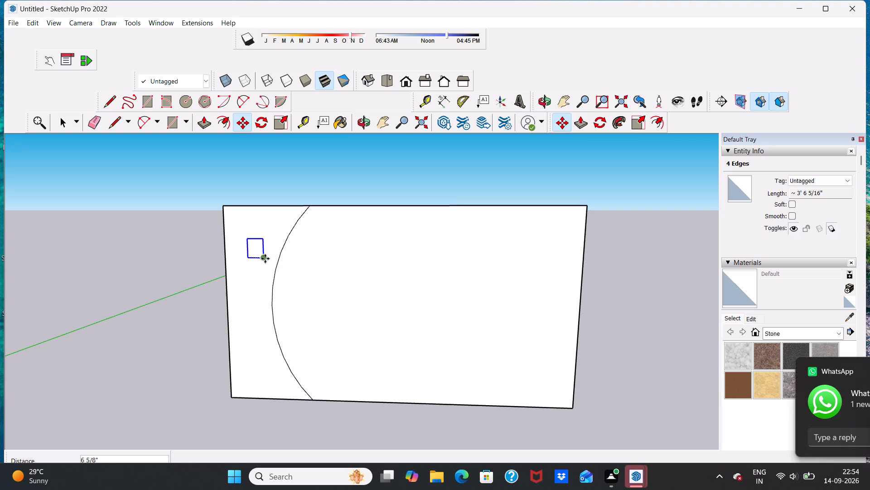
click(265, 258)
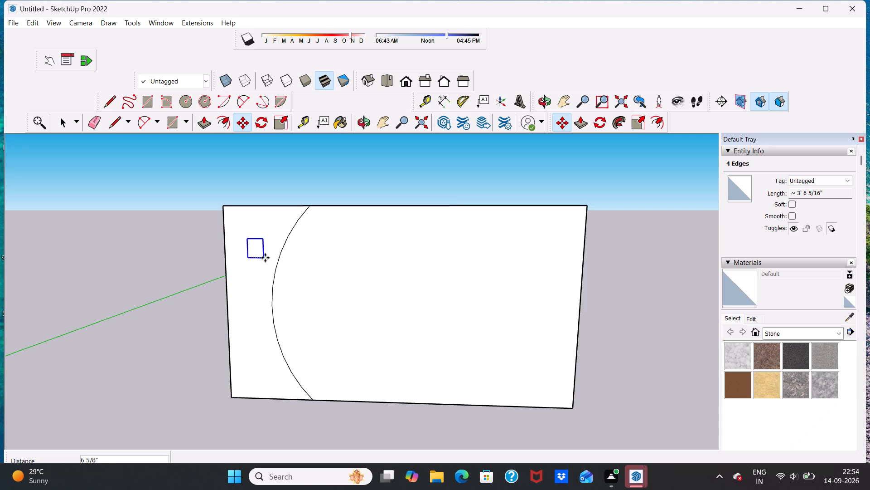
click(265, 261)
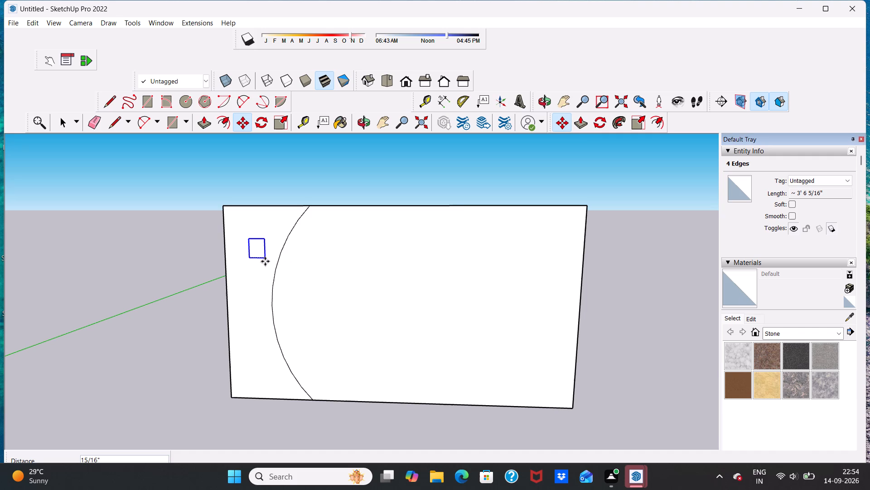
Copy the small rectangle downward twice along the wall's side edge, spaced about 2' 2 3/4" and 2' 8 9/16" apart.
click(265, 261)
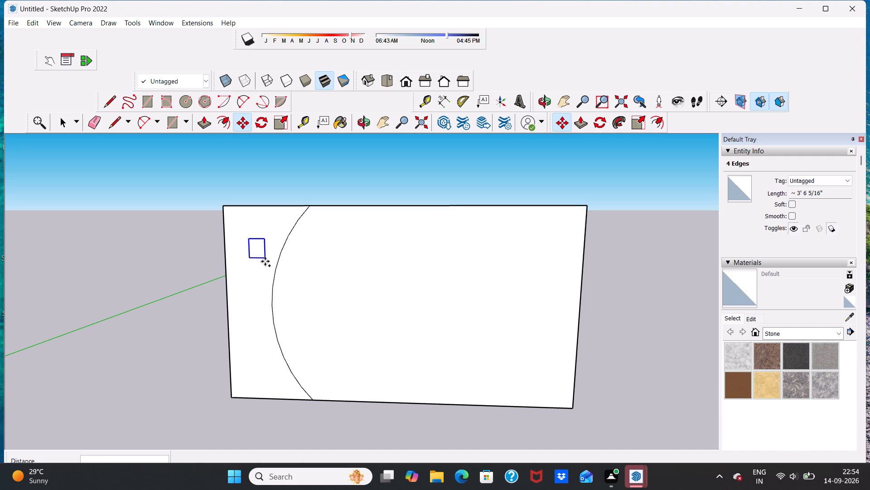
click(267, 305)
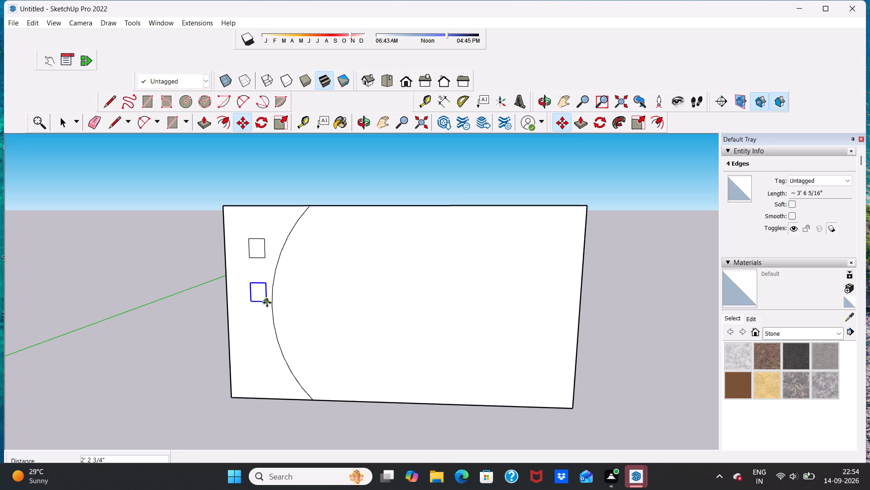
click(267, 302)
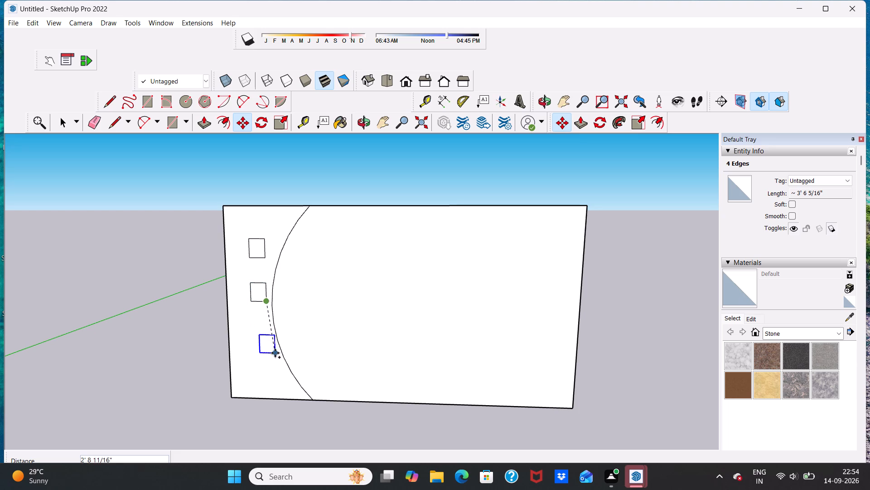
click(270, 353)
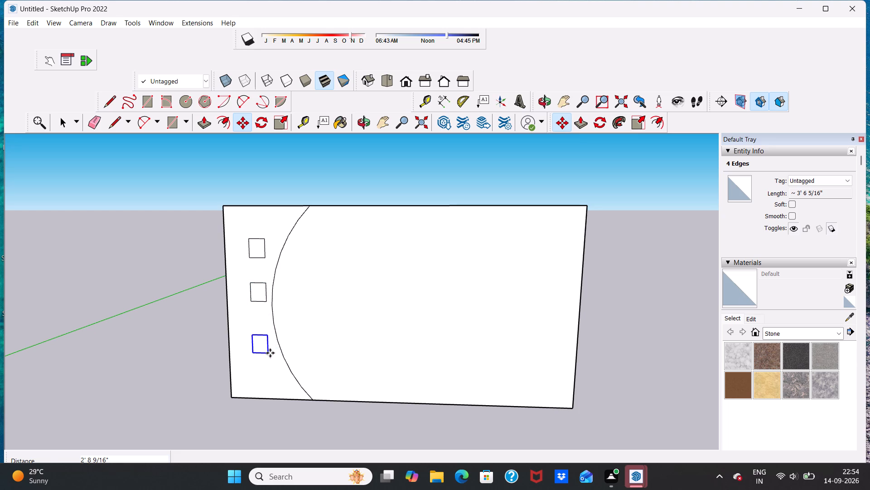
key(space)
click(216, 346)
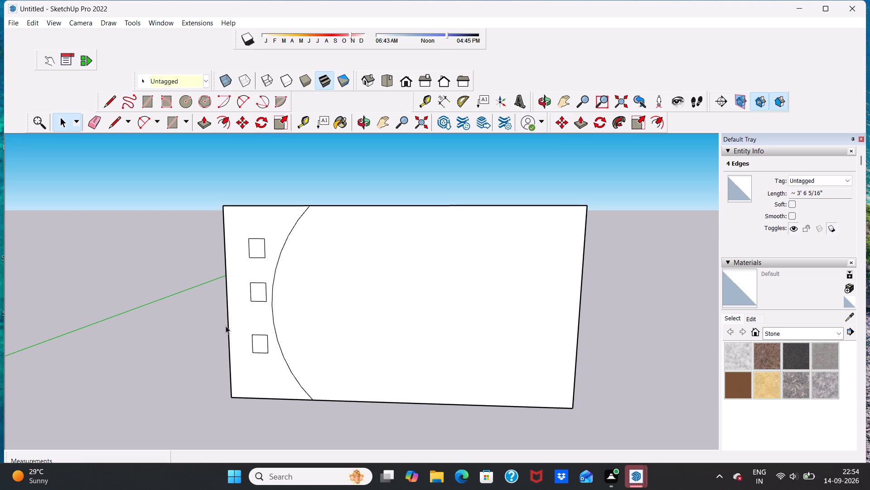
Offset the outlines of all three small rectangles inward by the same small distance to form narrow frames.
scroll(250, 251, up, 4)
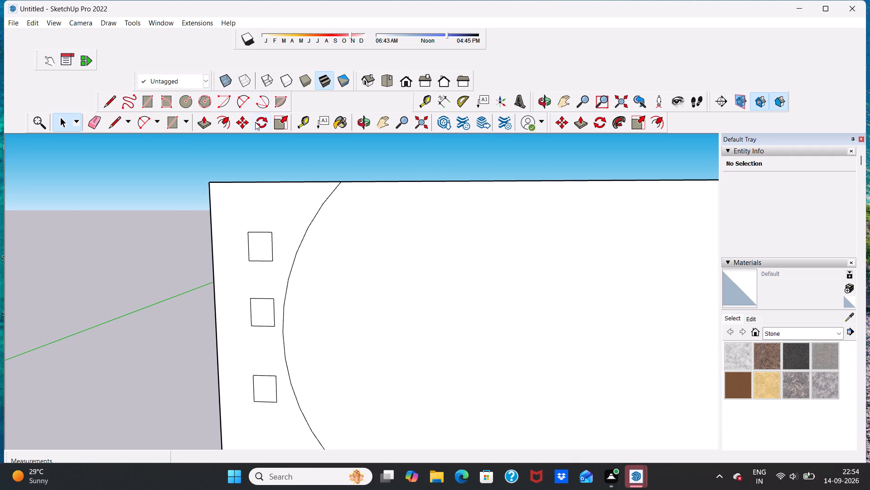
click(225, 124)
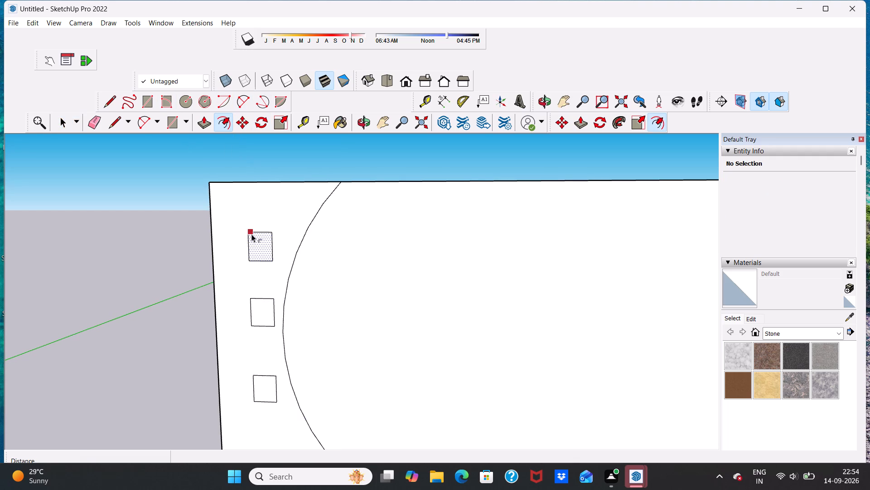
click(258, 235)
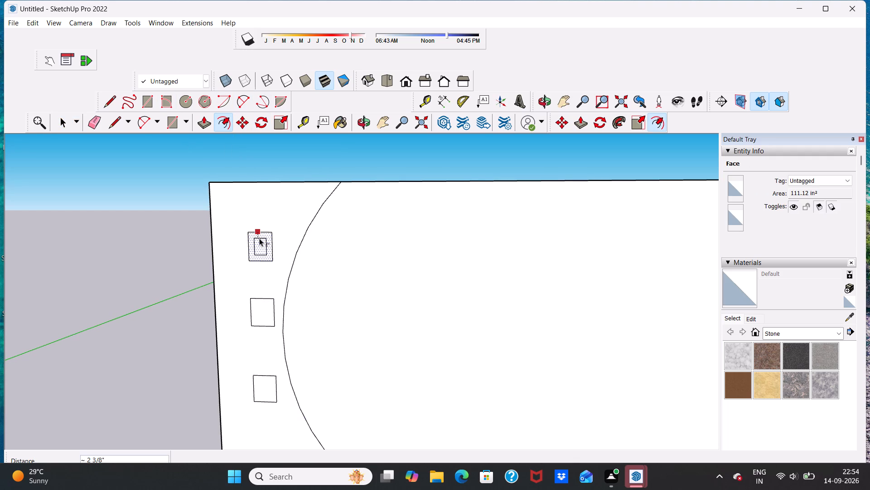
click(259, 235)
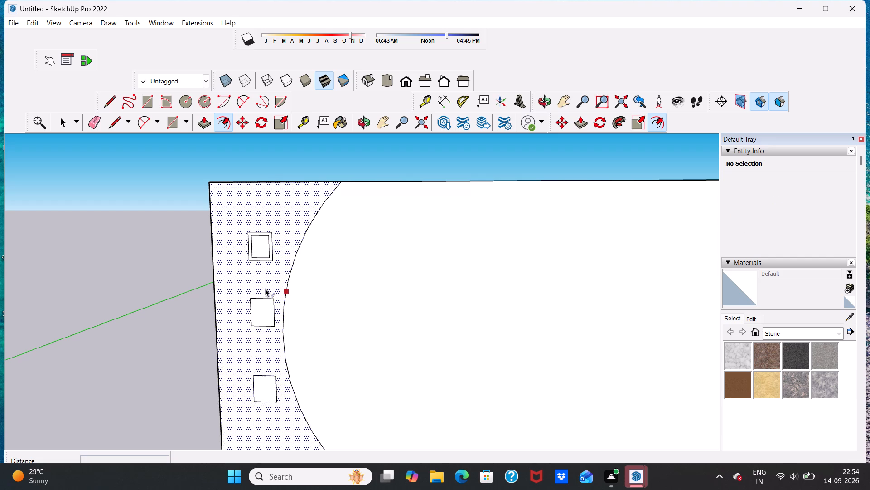
double_click(261, 310)
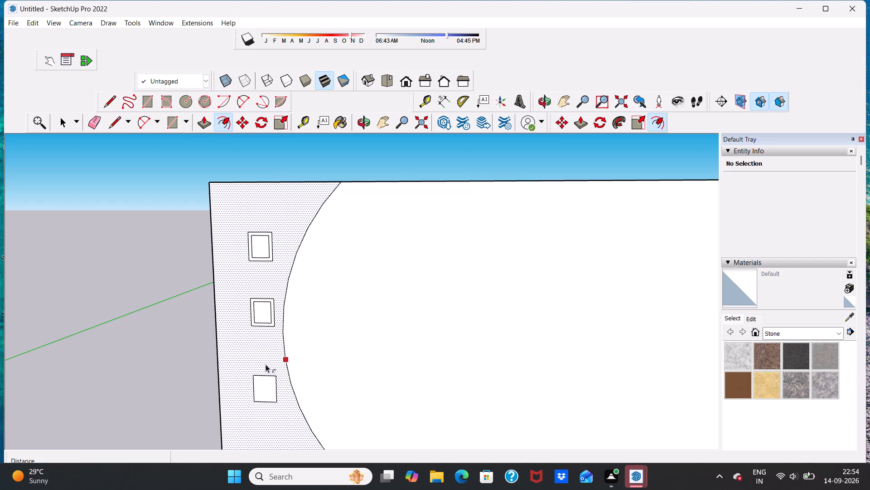
double_click(265, 388)
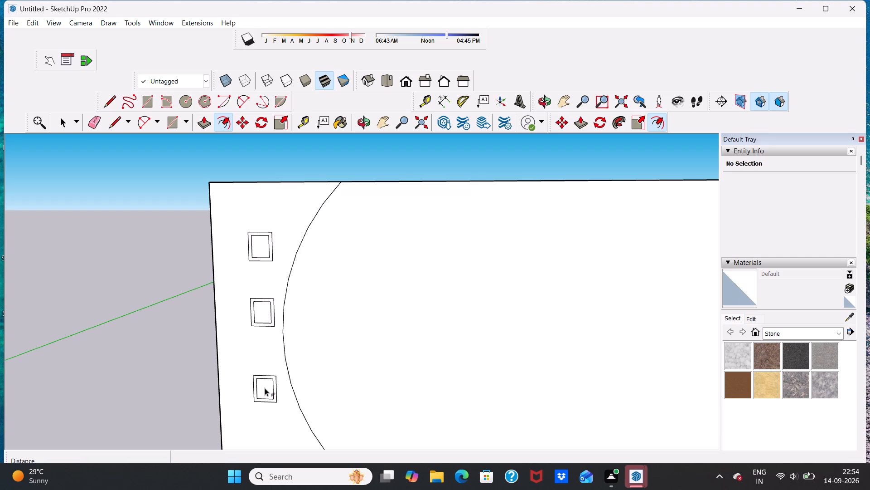
key(space)
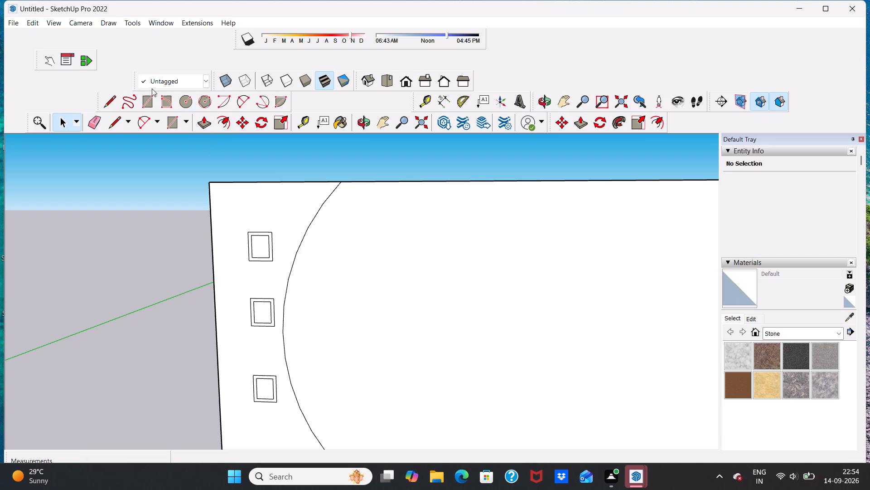
Draw two closely spaced horizontal lines, each about 1' 2 15/16" long, between the top framed rectangle and the wall's nearer side edge.
click(102, 99)
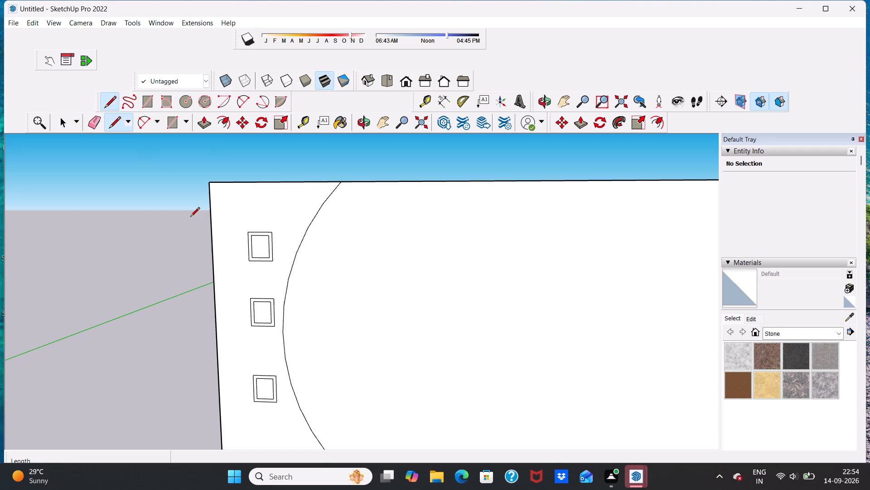
scroll(241, 245, up, 5)
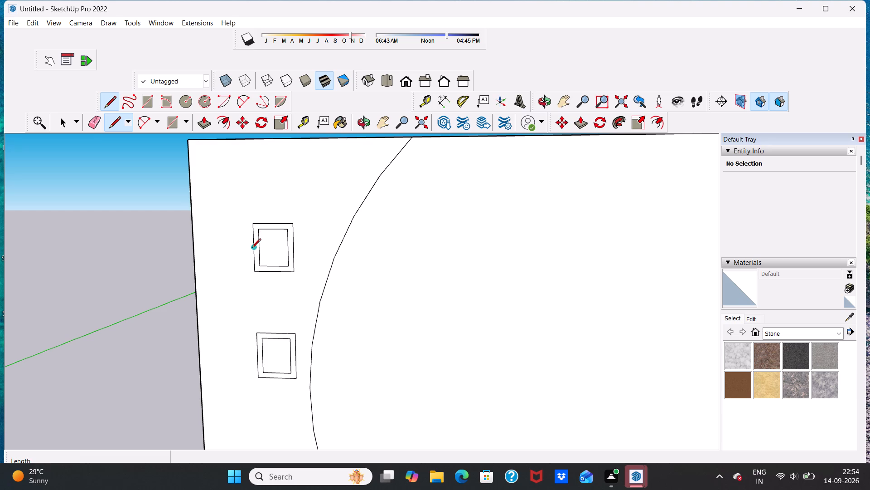
scroll(251, 249, up, 5)
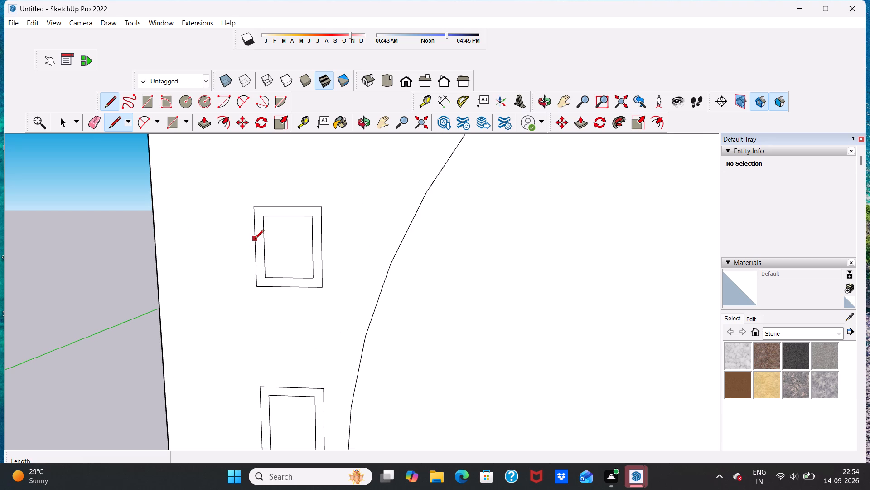
click(255, 240)
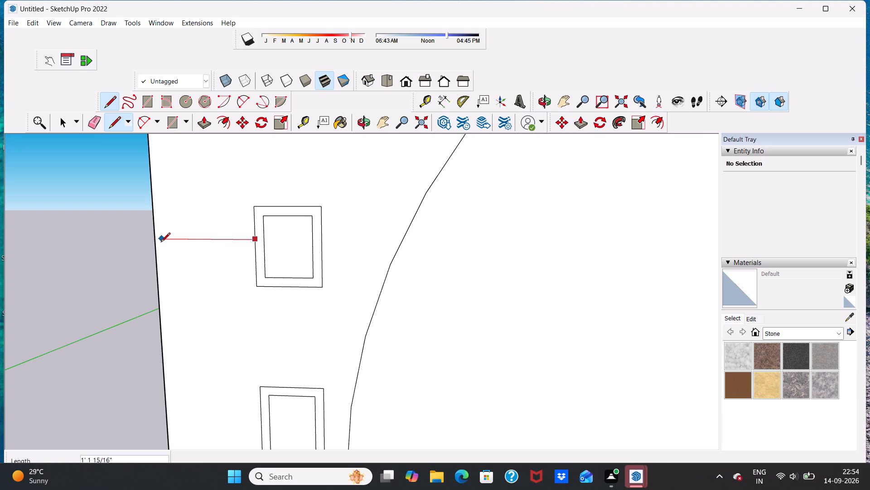
click(157, 239)
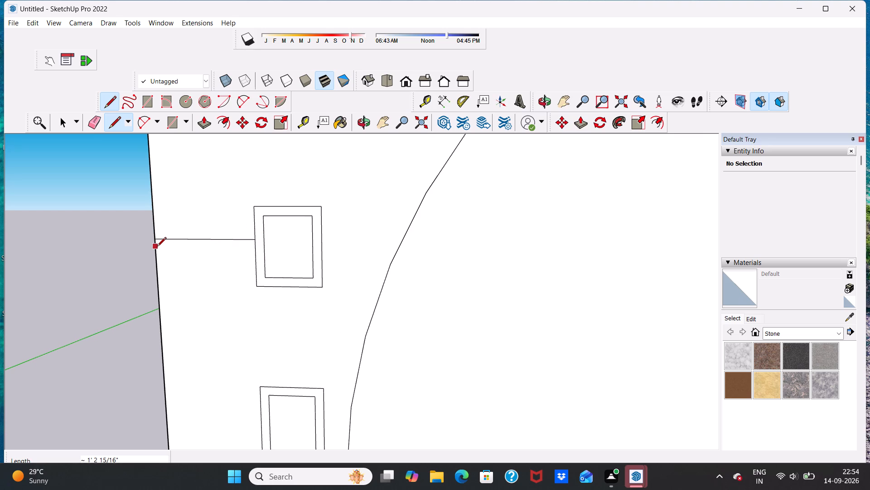
click(158, 250)
click(254, 250)
Draw two closely spaced horizontal lines, each about 1' 2 15/16" long, between the middle framed rectangle and the wall's nearer side edge.
scroll(264, 231, down, 13)
scroll(276, 291, up, 10)
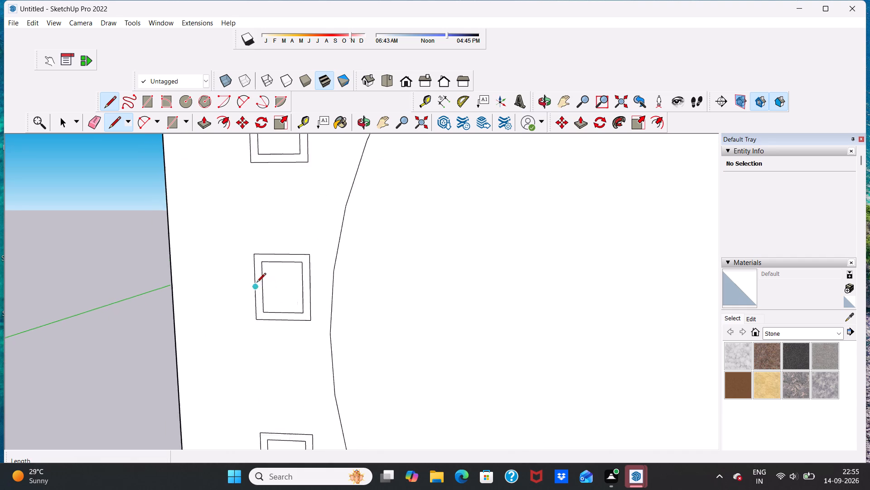
scroll(256, 283, up, 7)
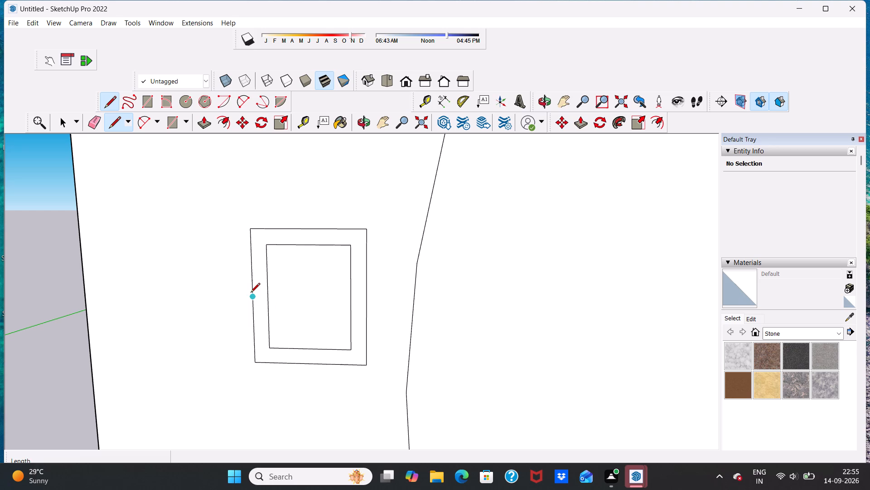
click(251, 289)
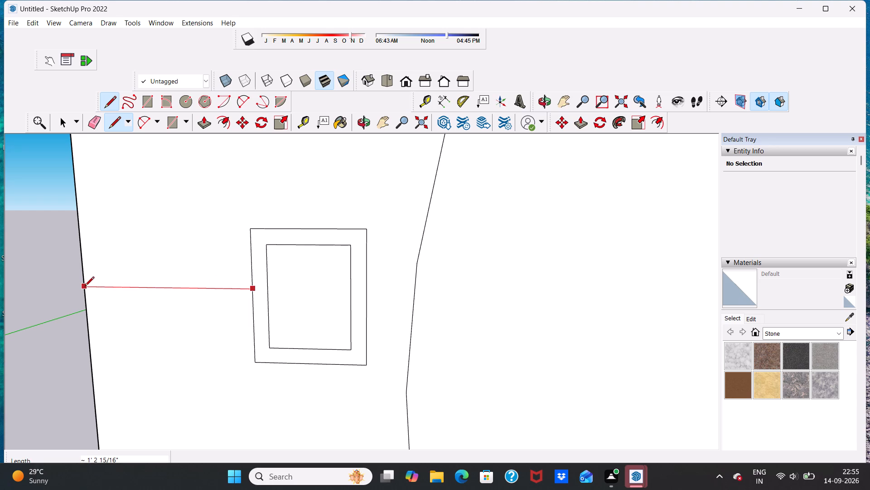
click(85, 287)
click(87, 300)
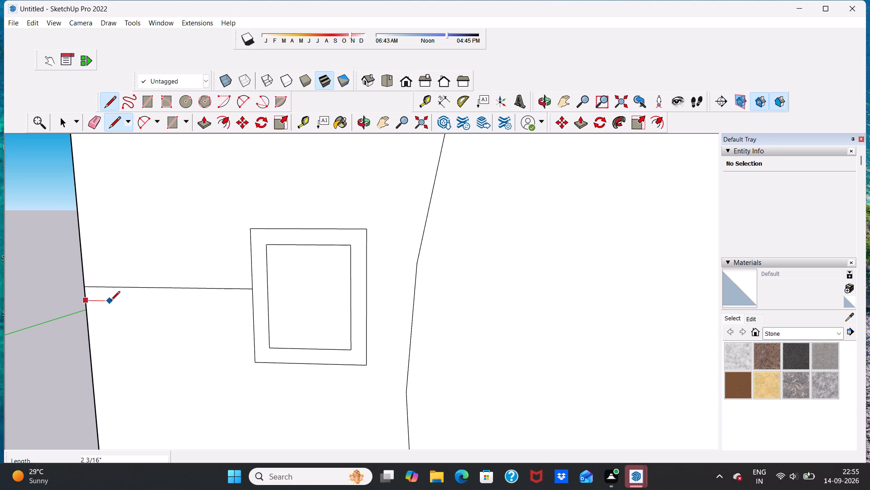
click(250, 303)
Draw two closely spaced lines, about 1' 2 15/16" long, between the bottom framed rectangle and the wall's nearer side edge.
scroll(272, 269, down, 17)
scroll(260, 320, down, 2)
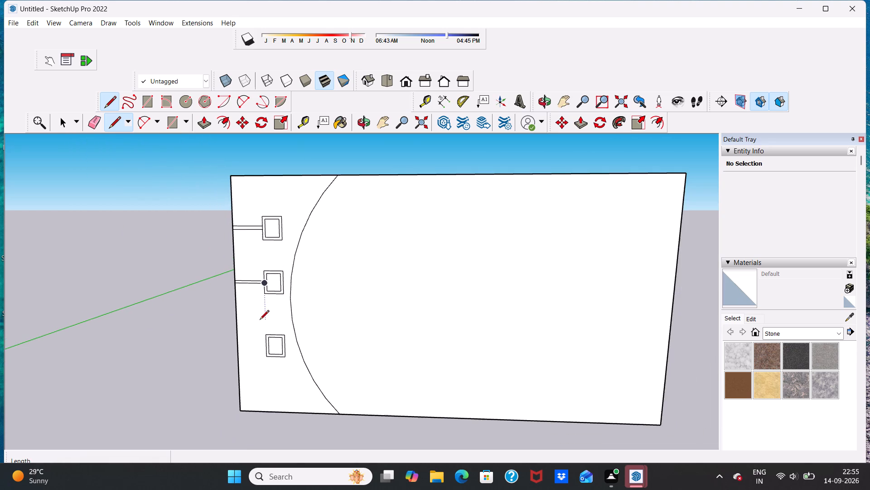
scroll(263, 343, up, 12)
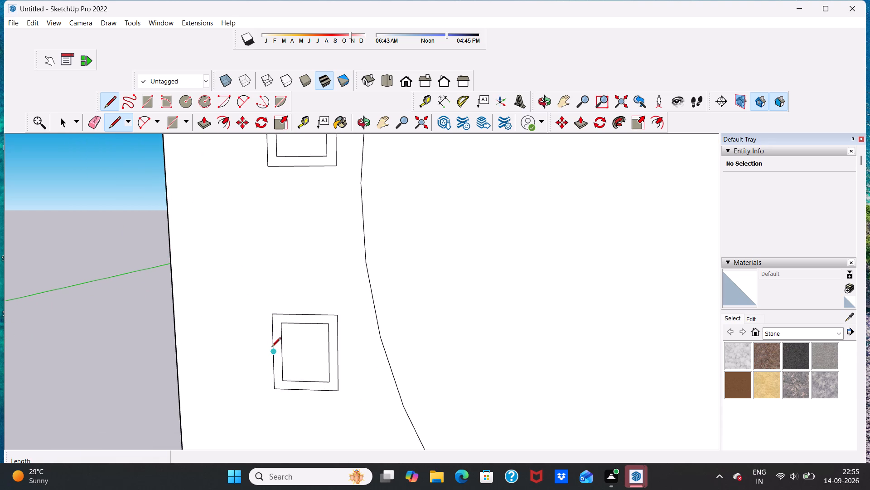
click(271, 344)
click(175, 344)
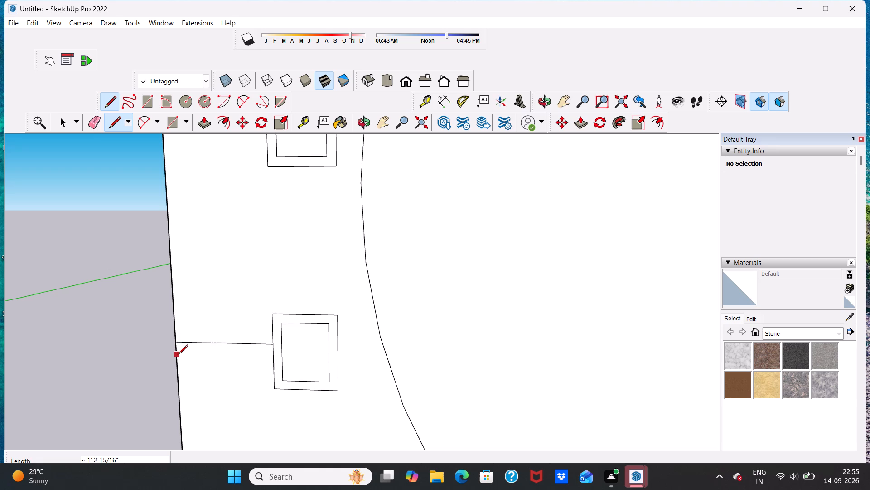
click(180, 353)
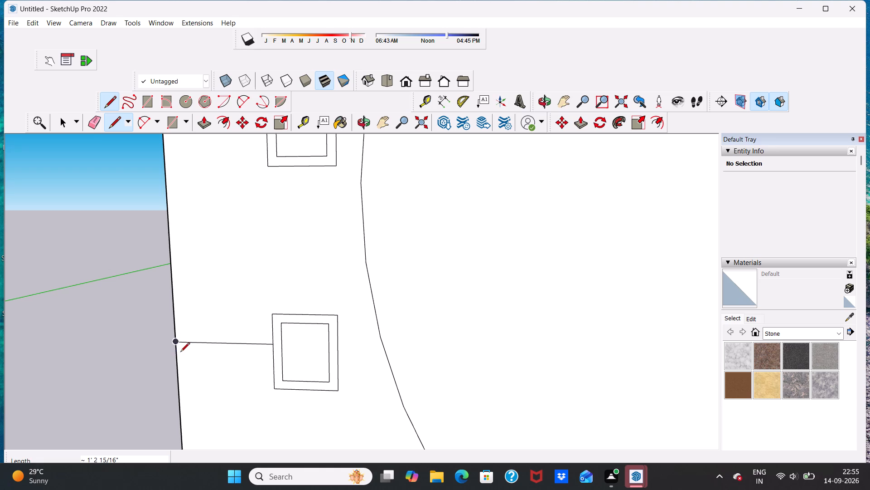
click(178, 354)
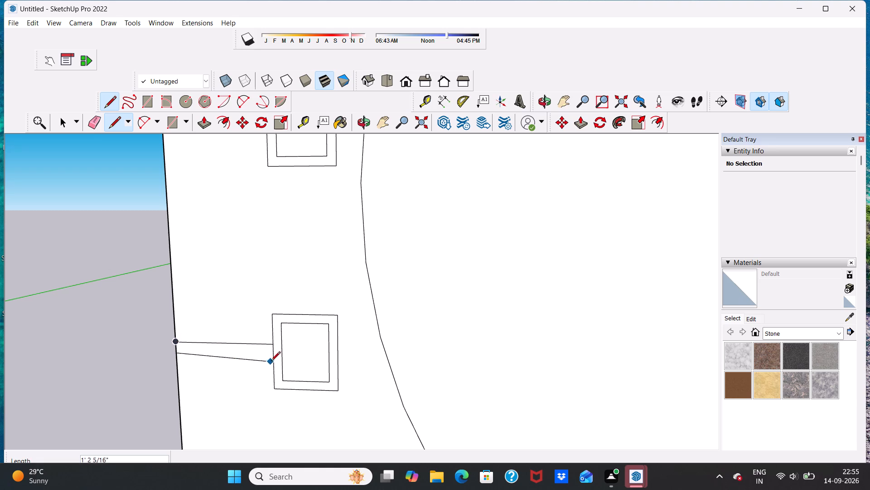
click(273, 360)
key(space)
Draw a 3' wide by 7' high door rectangle rising from the front wall's bottom edge, near the side edge away from the arc.
scroll(256, 361, down, 6)
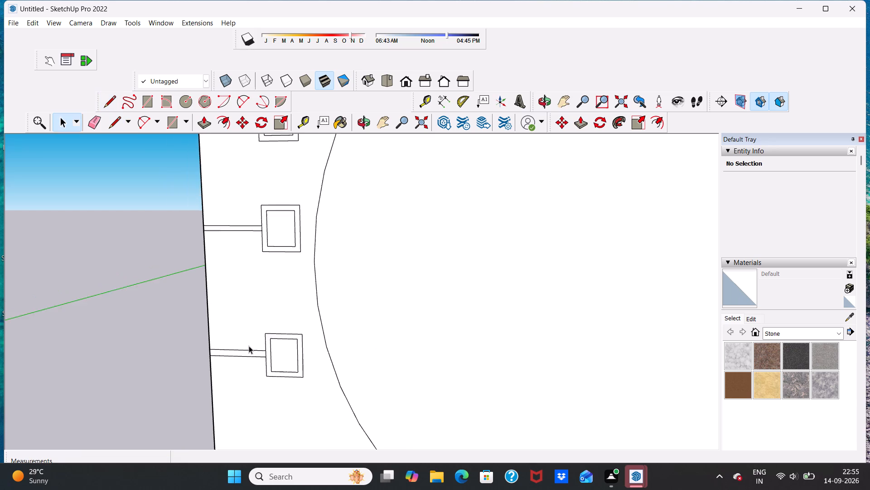
scroll(249, 346, down, 15)
scroll(263, 309, up, 6)
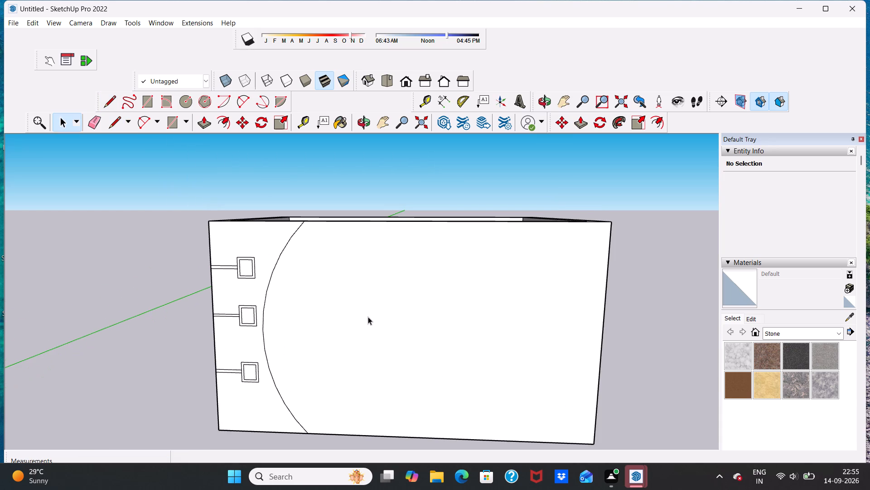
scroll(371, 314, down, 7)
scroll(421, 321, up, 5)
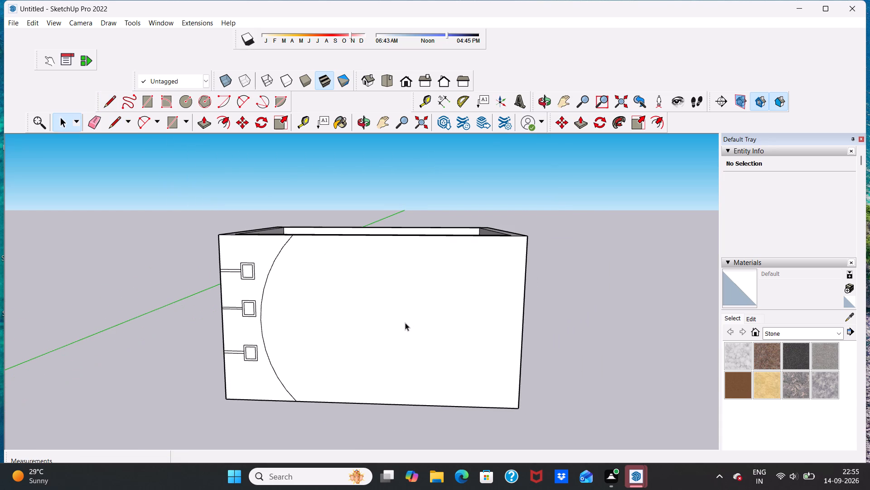
scroll(404, 323, down, 5)
scroll(334, 274, up, 3)
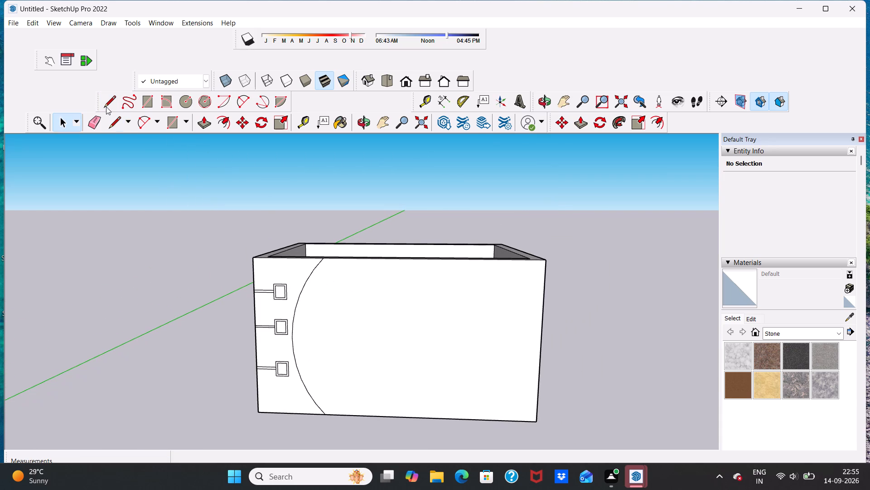
click(153, 100)
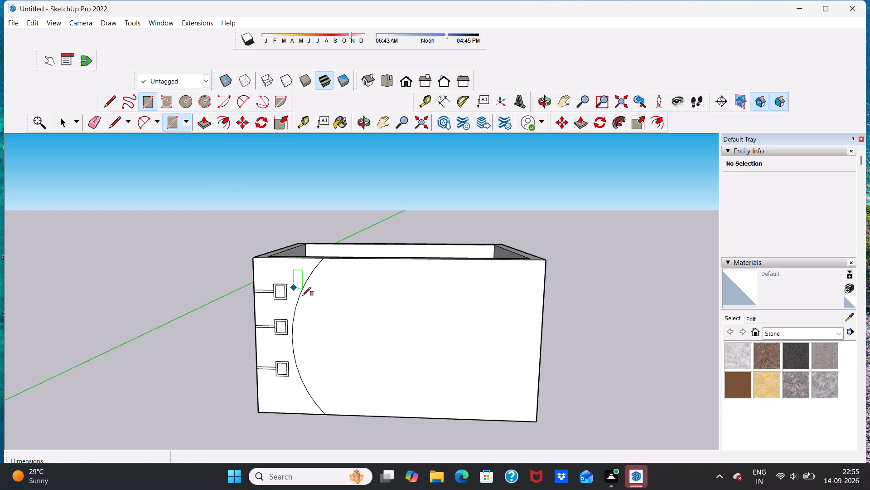
click(452, 416)
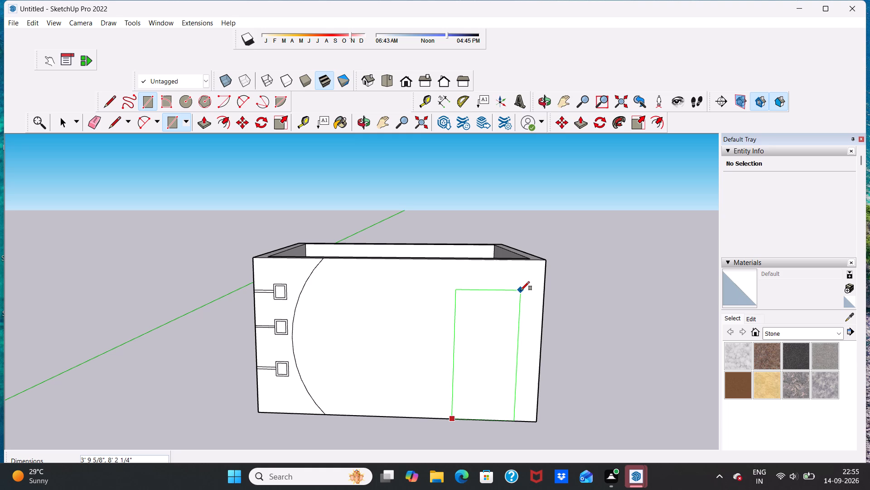
text(3')
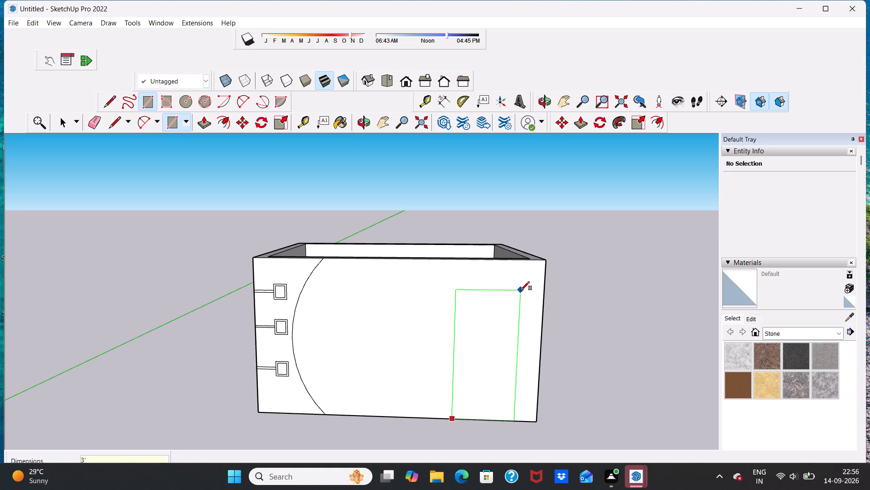
key(comma)
key(7)
key(apostrophe)
key(Return)
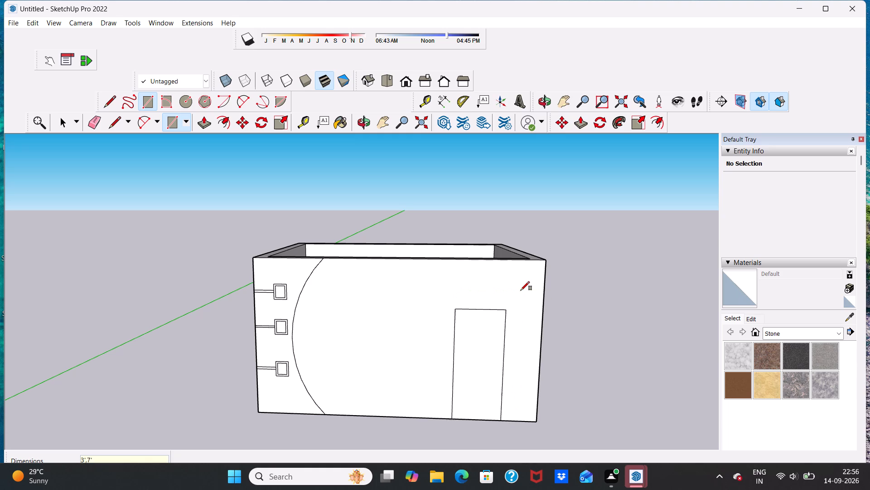
key(space)
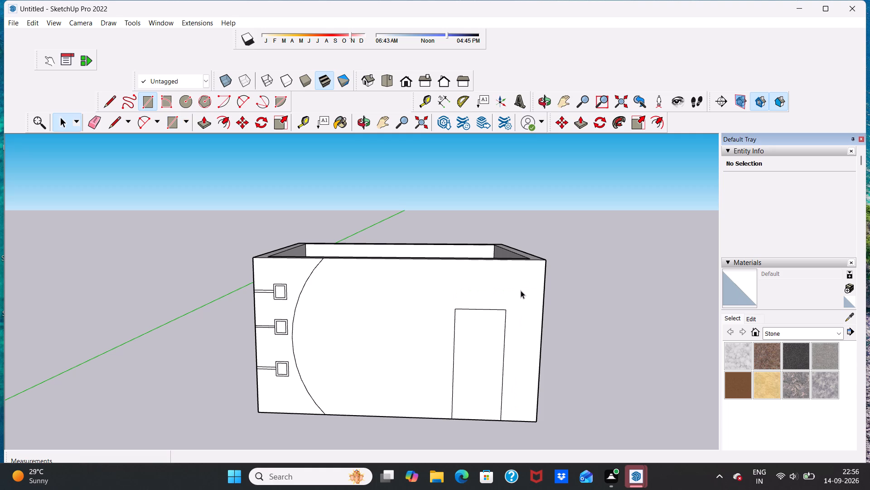
Draw a window rectangle about 4' 10 3/8" by 4' 3 3/8" on the front wall between the arc and the door.
scroll(468, 319, down, 4)
scroll(470, 396, up, 6)
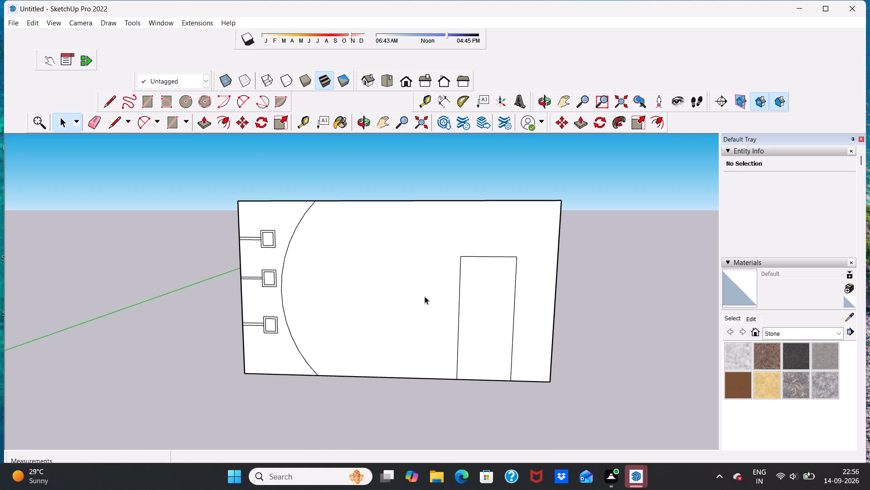
scroll(374, 268, up, 2)
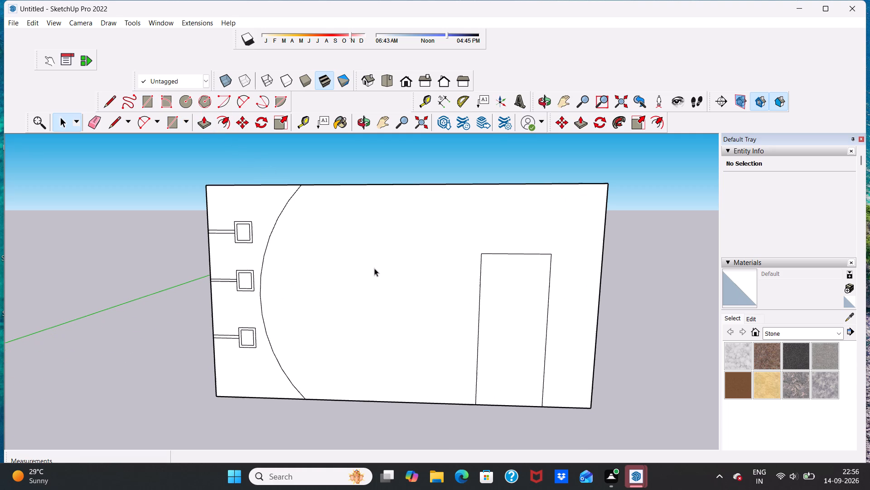
click(149, 101)
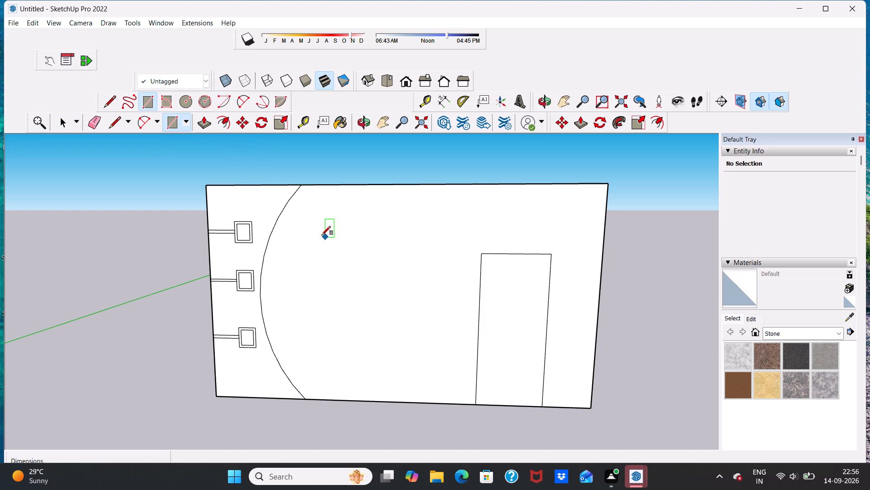
click(295, 226)
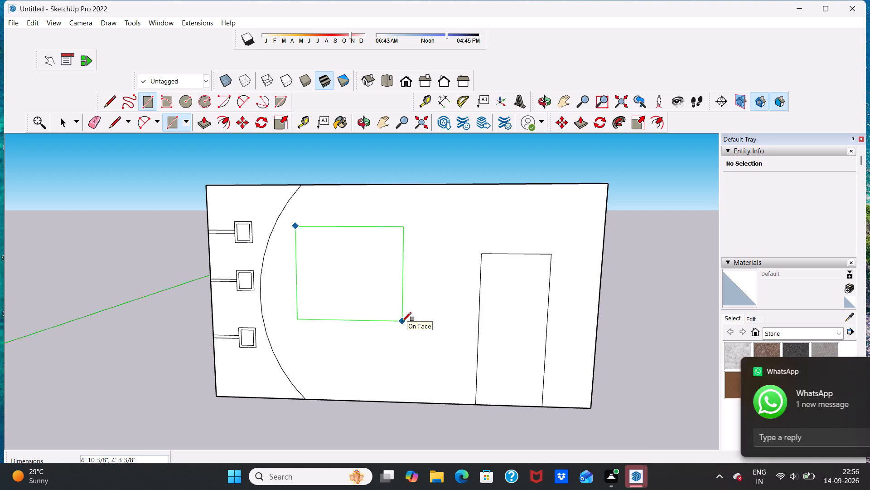
click(402, 321)
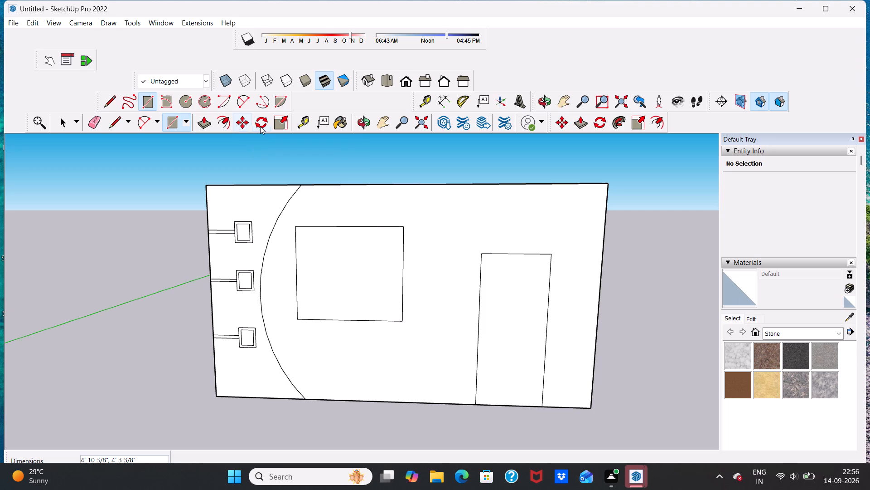
Offset the window rectangle's outline inward about 5" to form a frame border.
click(225, 122)
click(342, 244)
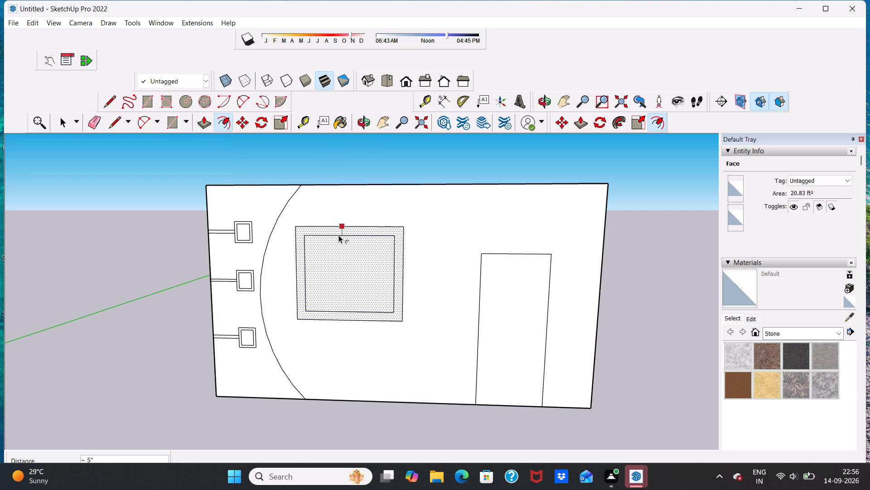
click(338, 235)
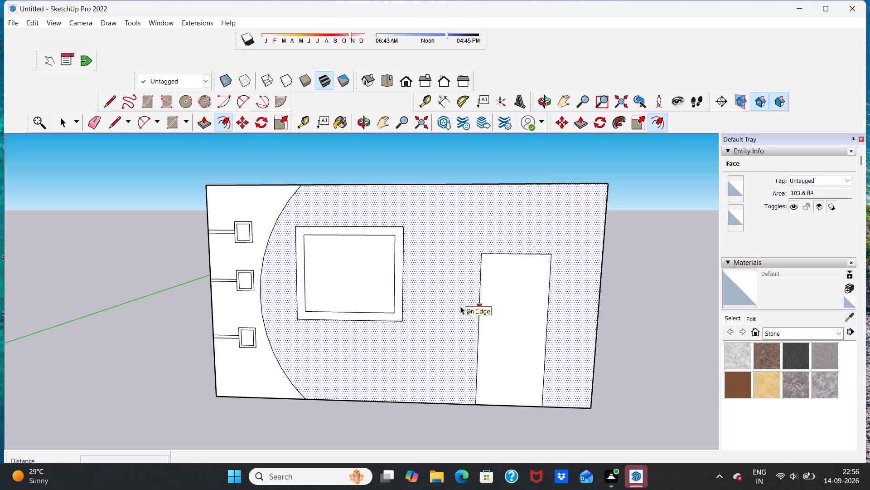
key(space)
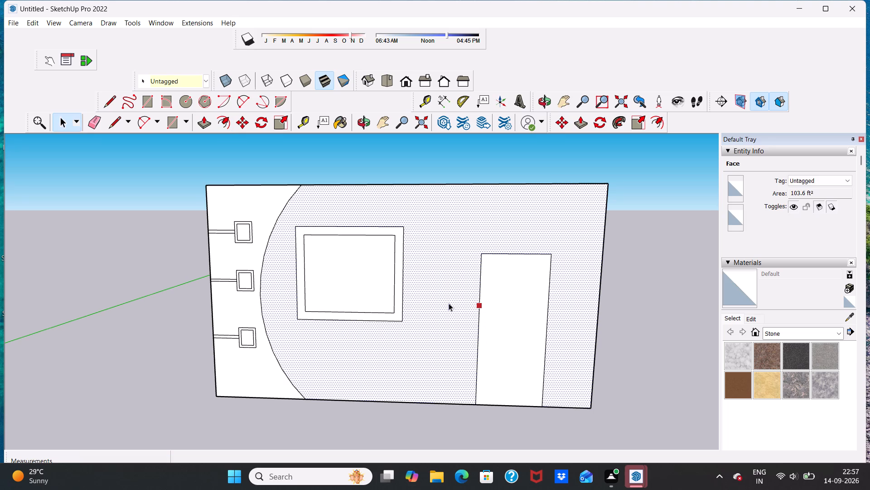
drag(667, 316, 675, 316)
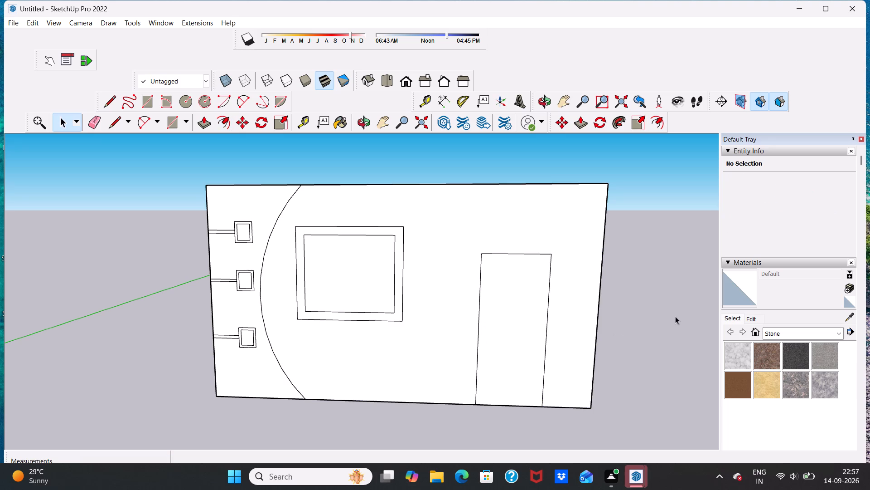
Push the window's inner rectangle 9" through the front wall to cut the window opening.
scroll(671, 315, down, 2)
scroll(392, 301, up, 3)
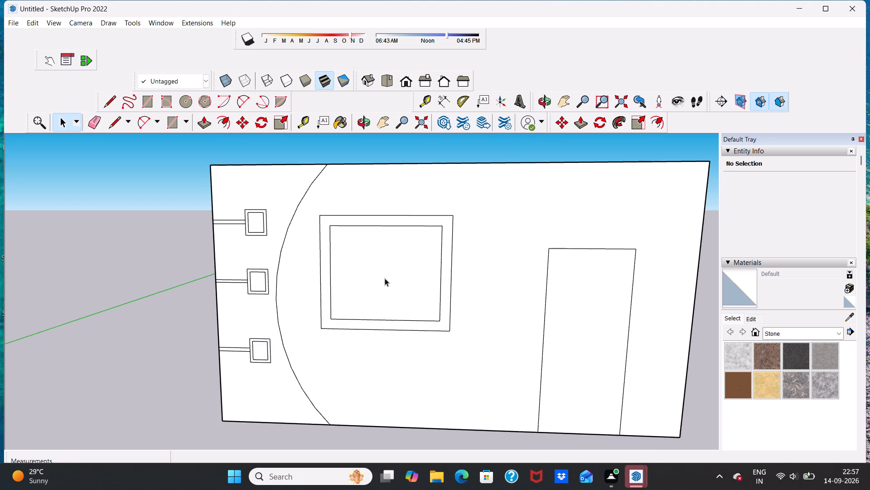
scroll(385, 278, down, 3)
scroll(308, 278, up, 3)
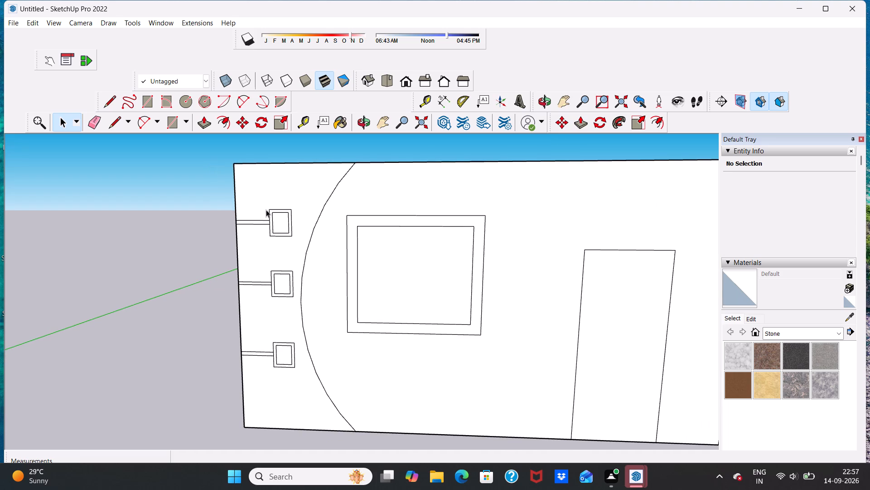
scroll(268, 226, up, 2)
scroll(359, 243, down, 10)
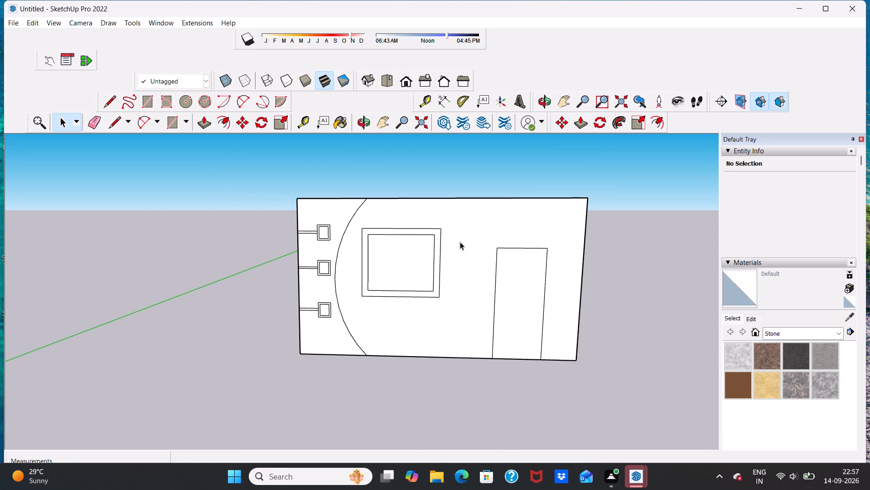
scroll(468, 244, up, 4)
scroll(450, 245, down, 7)
middle_drag(436, 240, 310, 328)
scroll(385, 251, up, 4)
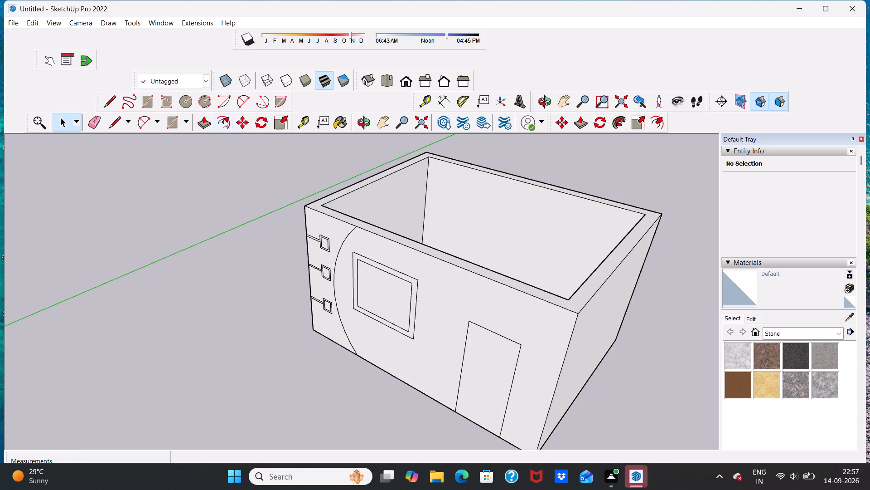
click(201, 118)
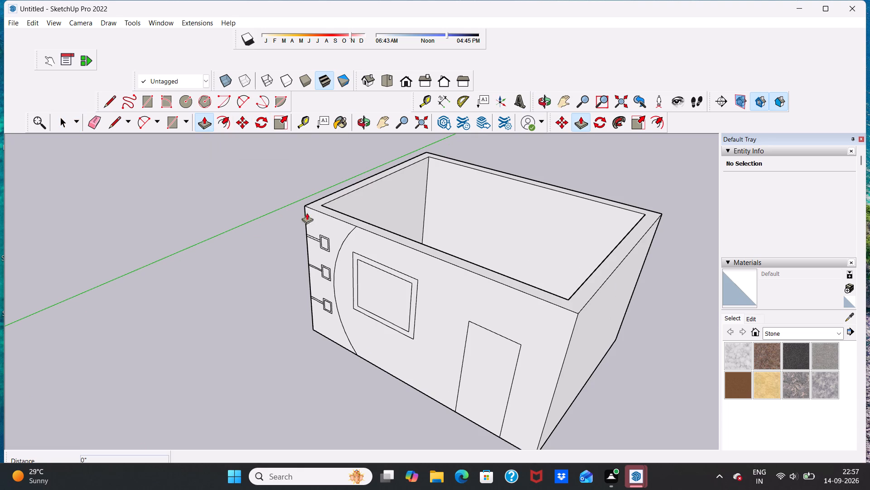
click(385, 289)
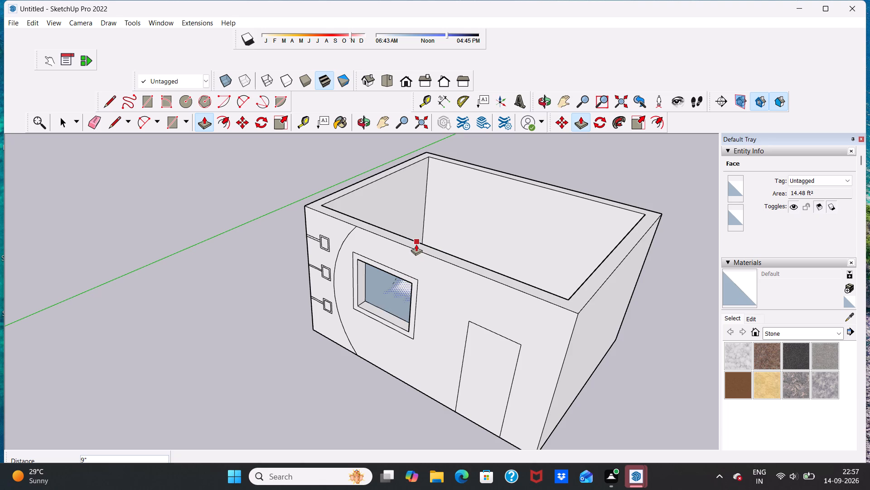
click(416, 244)
Push the door rectangle 9" through the front wall to cut the doorway.
scroll(417, 299, down, 5)
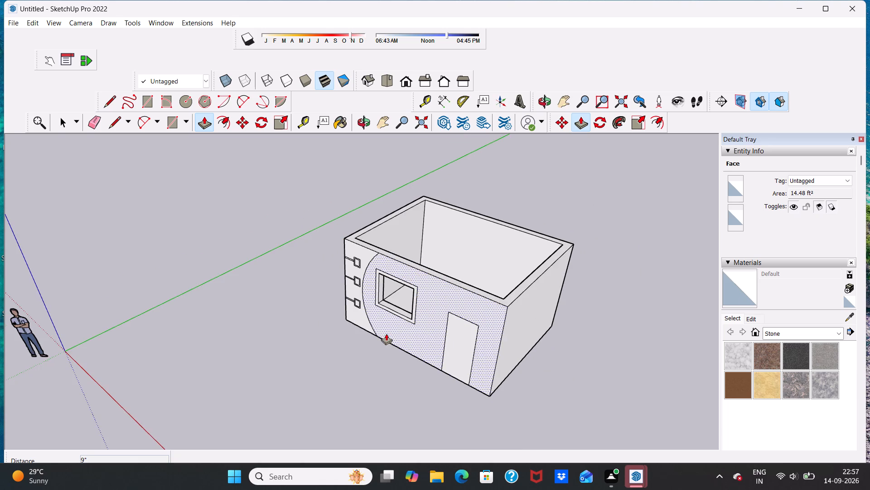
middle_drag(386, 334, 391, 373)
scroll(386, 335, down, 1)
scroll(457, 333, up, 6)
click(456, 347)
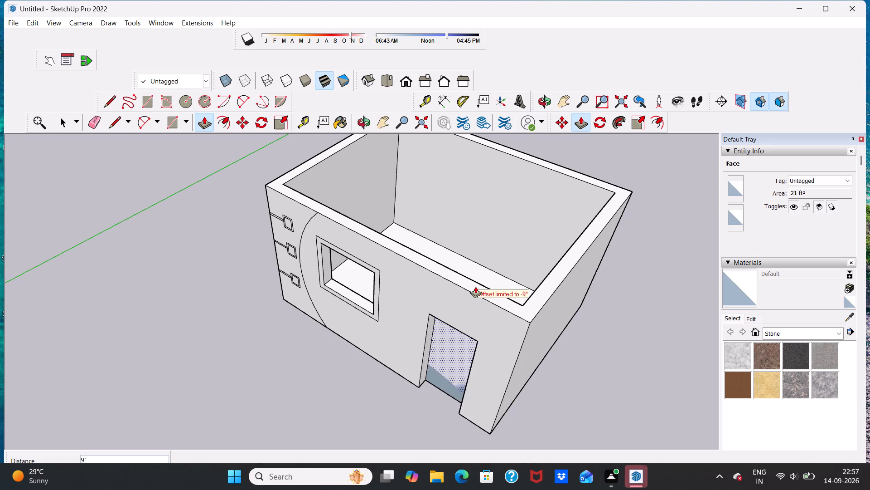
click(476, 286)
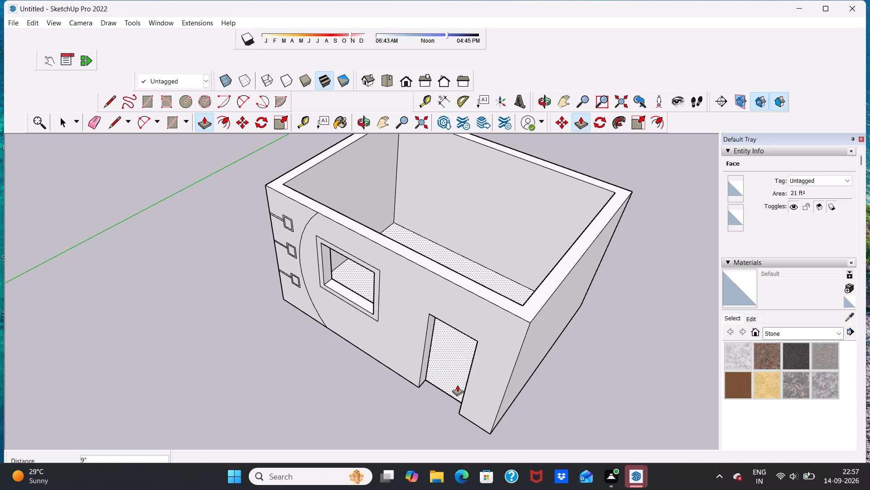
key(space)
Examine the front wall's window and door openings from several angles.
middle_drag(388, 392, 432, 362)
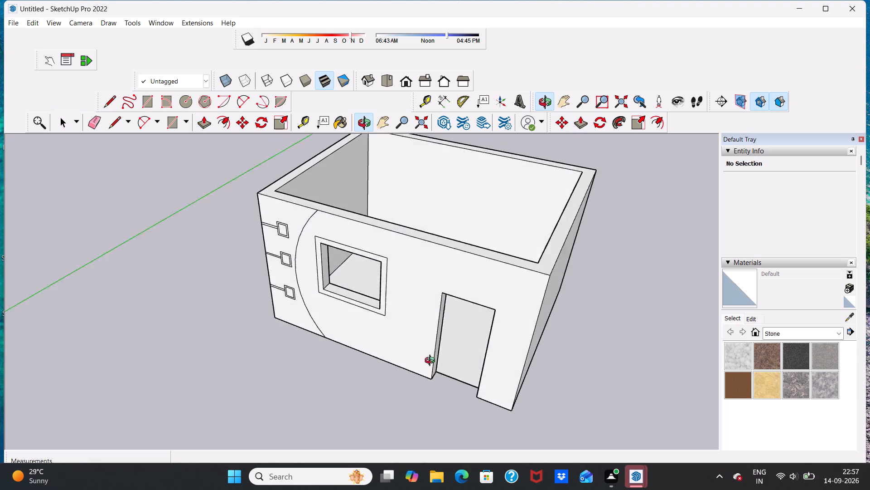
middle_drag(432, 362, 511, 351)
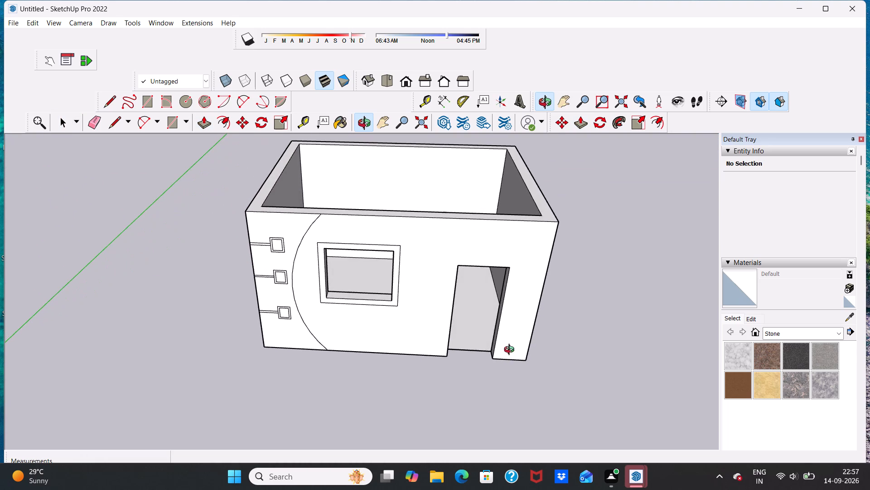
middle_drag(511, 351, 511, 351)
scroll(377, 359, down, 6)
scroll(358, 403, up, 5)
scroll(376, 372, down, 3)
middle_drag(376, 380, 377, 376)
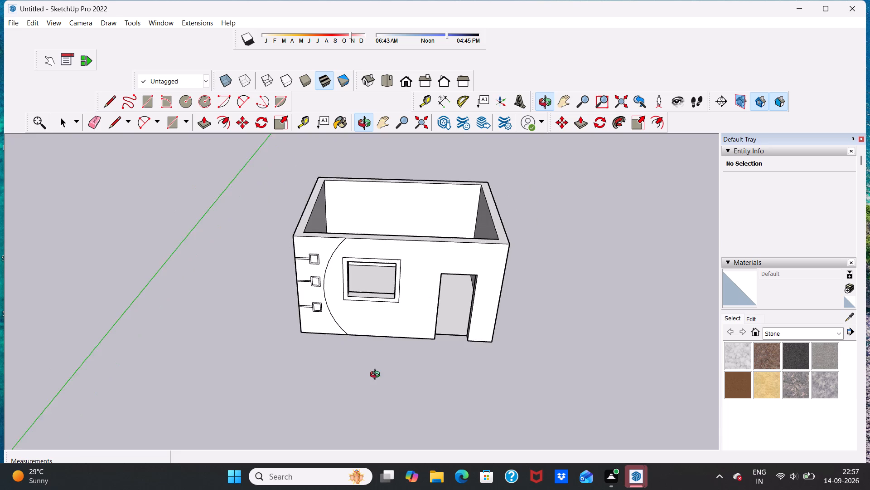
middle_drag(377, 376, 390, 323)
scroll(404, 325, up, 4)
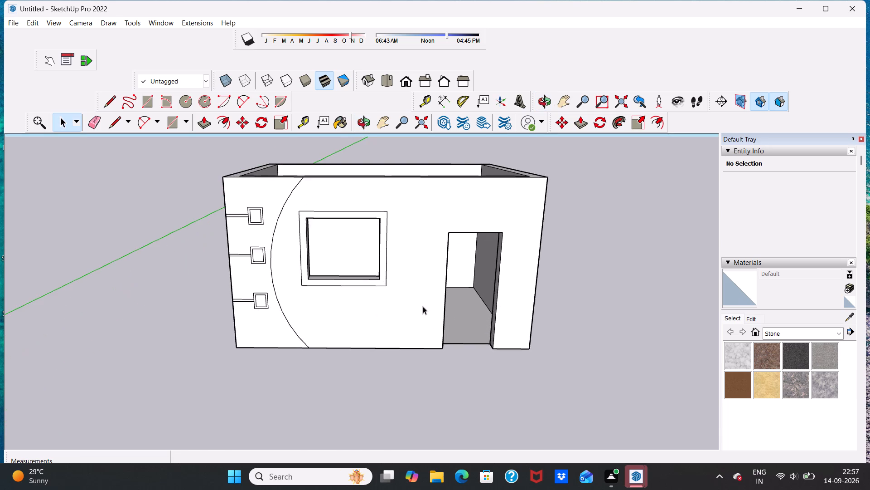
Pull the border of the top small framed rectangle beside the arc outward about 1" from the wall.
scroll(347, 291, up, 2)
middle_drag(348, 283, 298, 297)
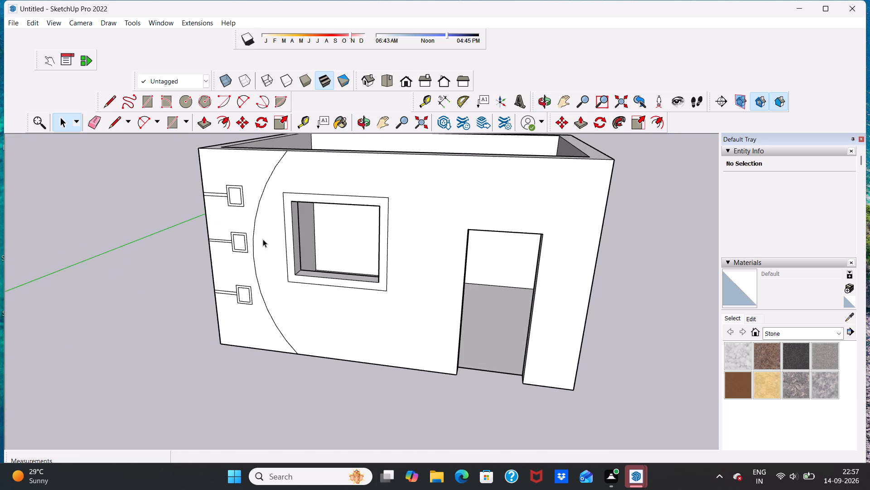
scroll(220, 232, up, 2)
scroll(221, 232, down, 4)
middle_drag(236, 248, 246, 235)
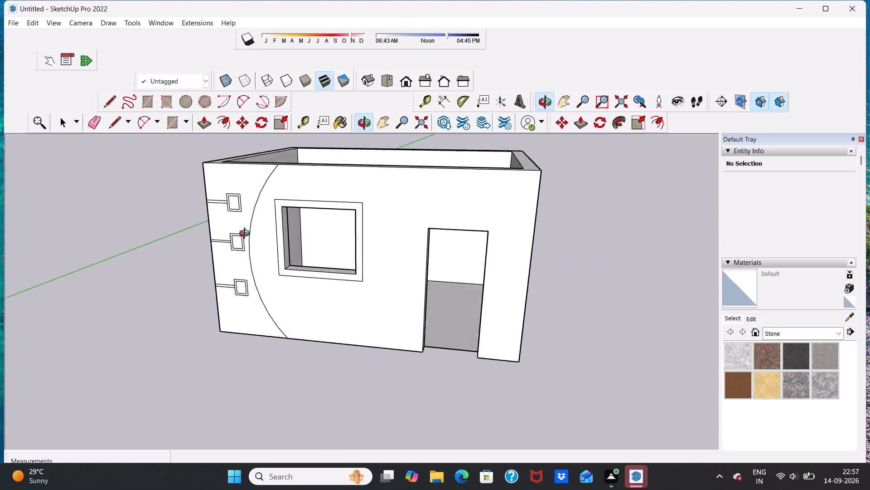
middle_drag(246, 235, 260, 214)
scroll(256, 174, up, 7)
middle_drag(258, 178, 198, 225)
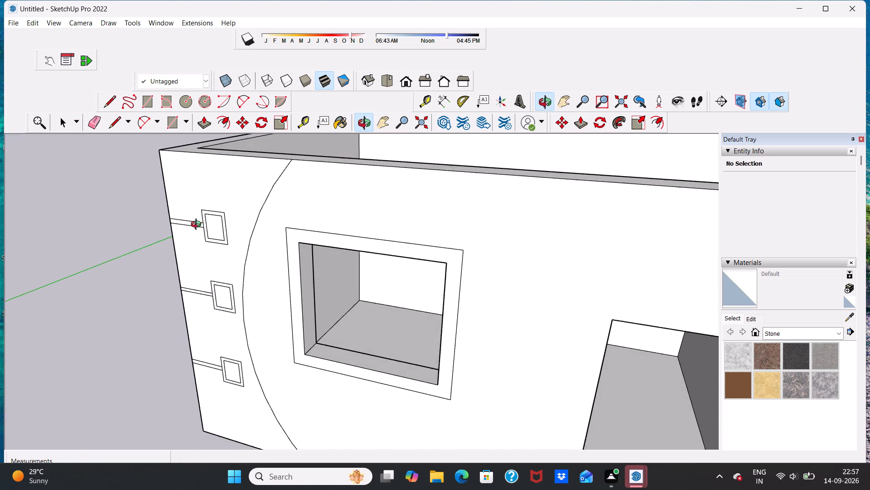
middle_drag(198, 225, 197, 227)
scroll(200, 238, up, 3)
middle_drag(245, 230, 296, 185)
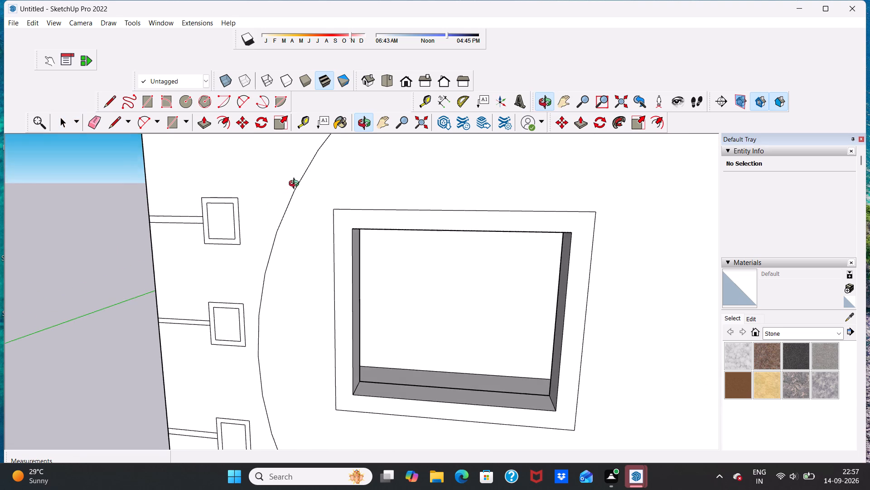
middle_drag(296, 185, 256, 196)
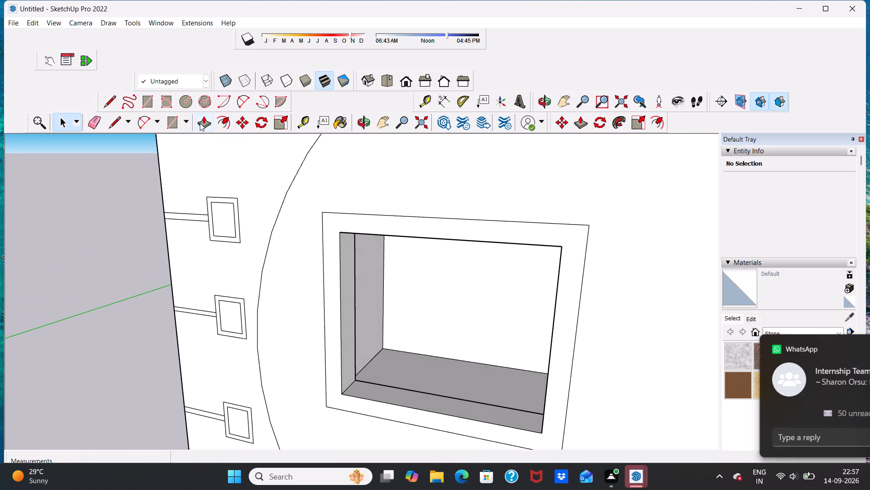
click(200, 122)
scroll(237, 216, up, 6)
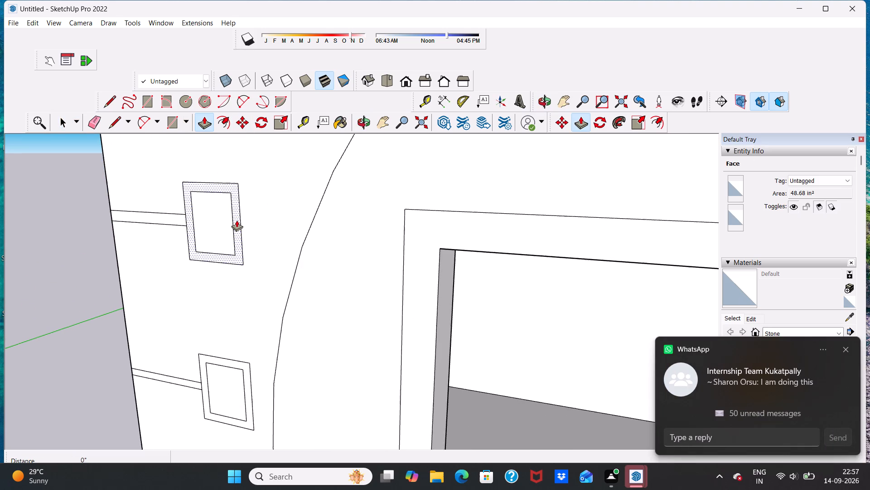
click(237, 220)
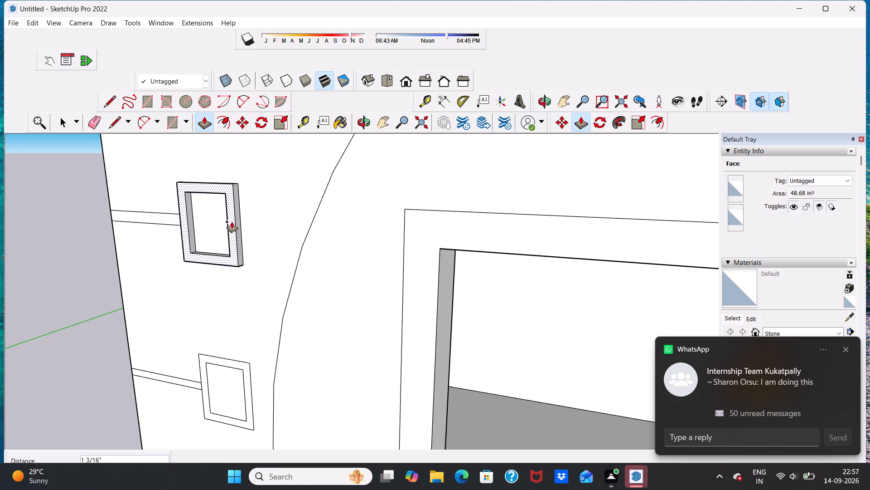
click(232, 220)
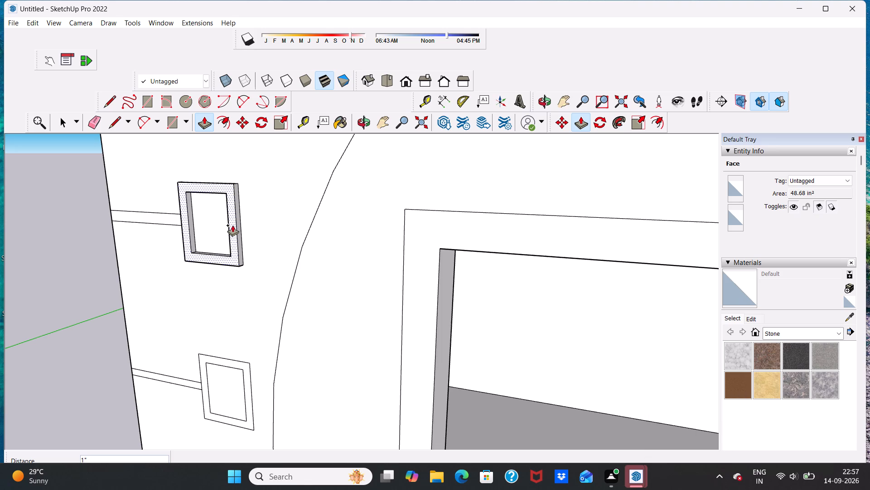
Pull the borders of the middle and bottom small framed rectangles outward 1", matching the top frame's depth.
click(246, 367)
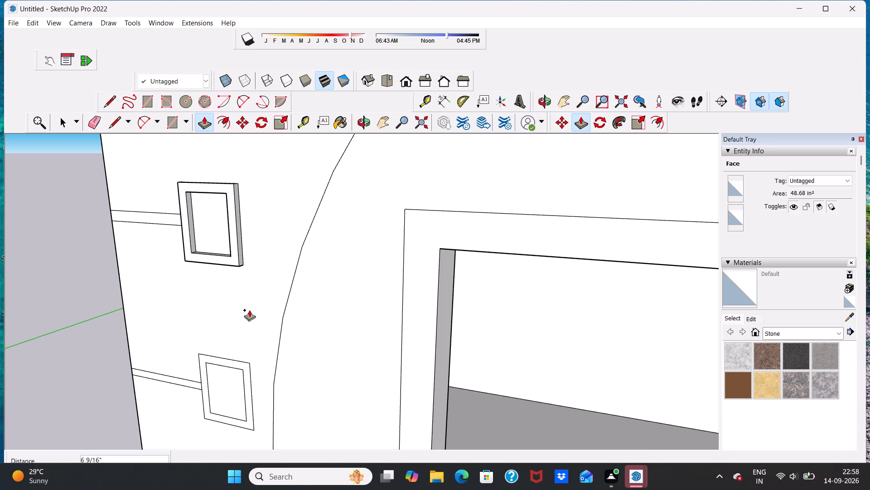
click(233, 263)
scroll(256, 323, down, 13)
scroll(256, 379, up, 12)
click(249, 369)
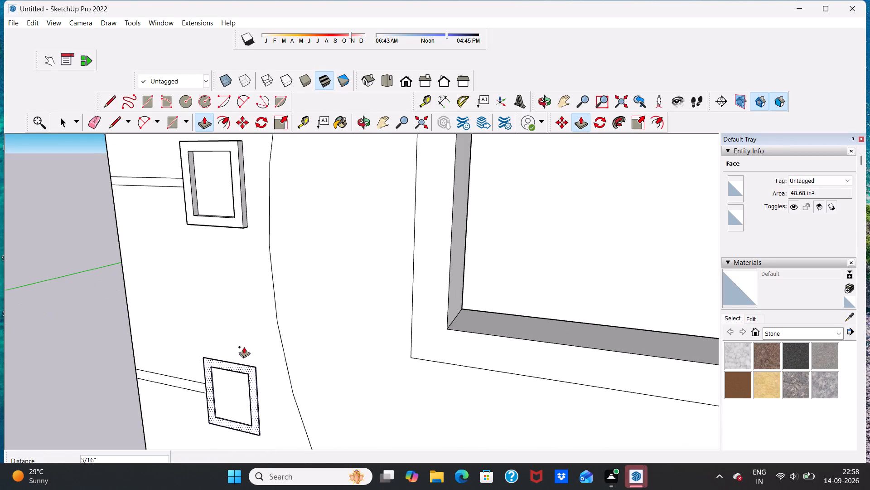
click(241, 225)
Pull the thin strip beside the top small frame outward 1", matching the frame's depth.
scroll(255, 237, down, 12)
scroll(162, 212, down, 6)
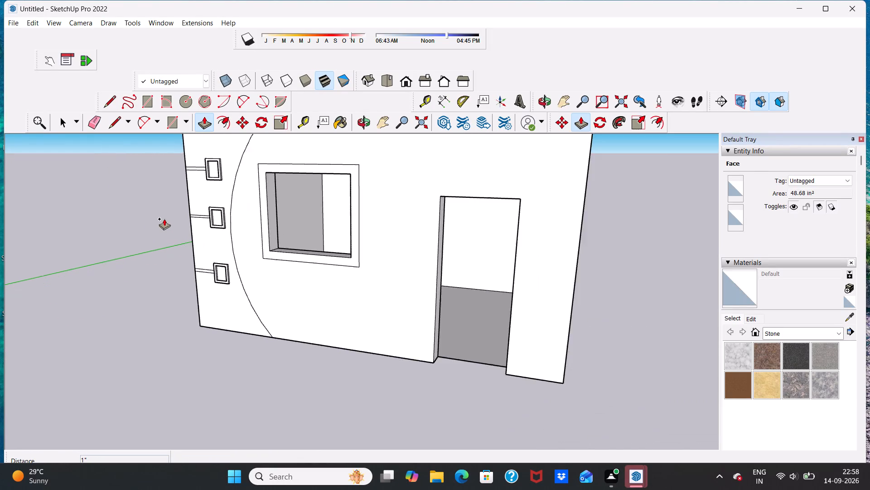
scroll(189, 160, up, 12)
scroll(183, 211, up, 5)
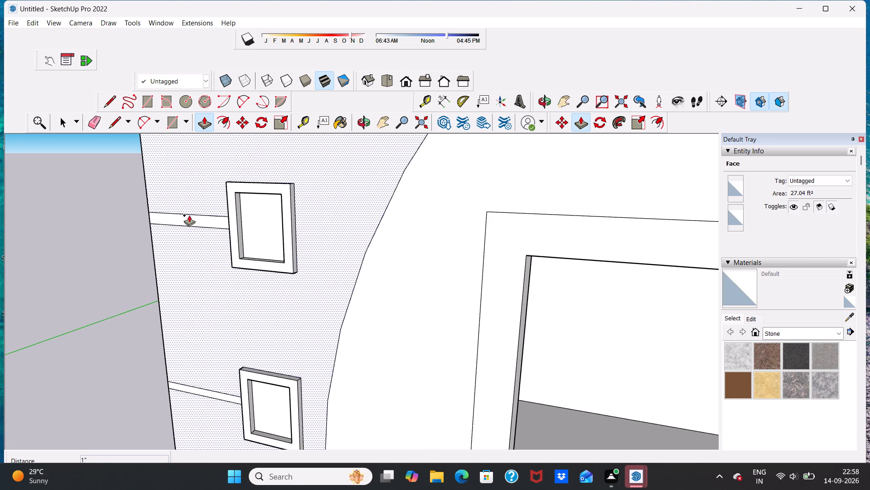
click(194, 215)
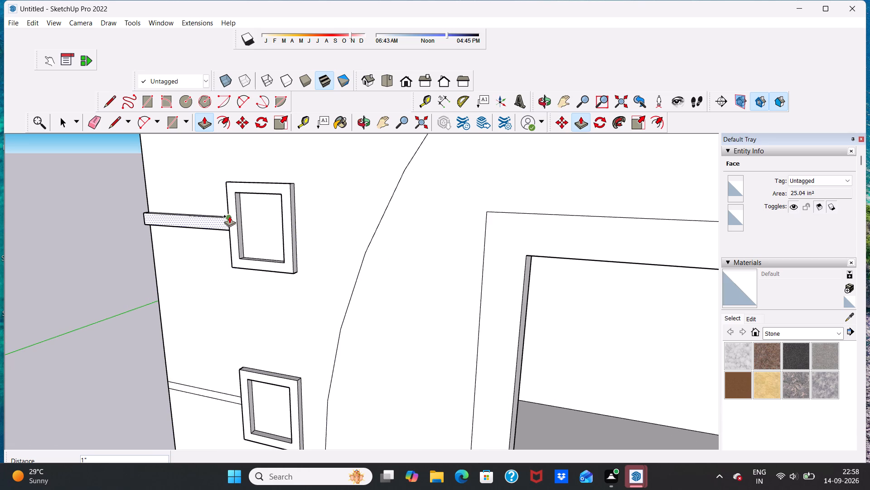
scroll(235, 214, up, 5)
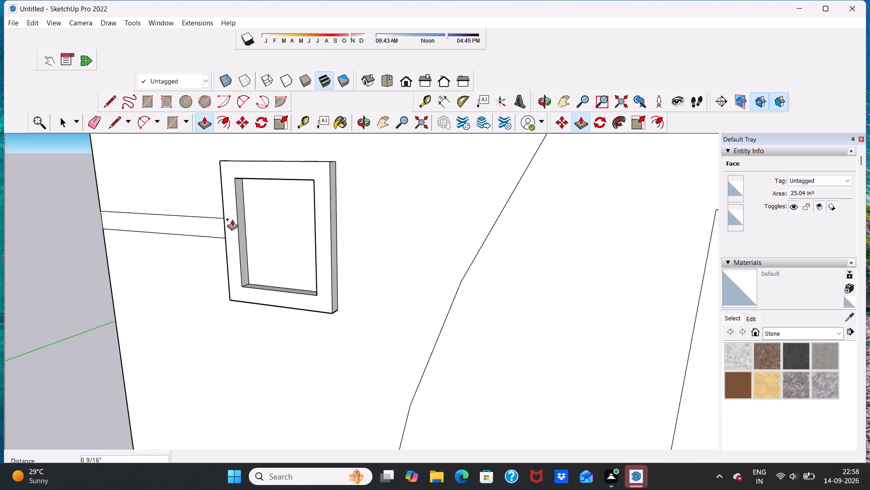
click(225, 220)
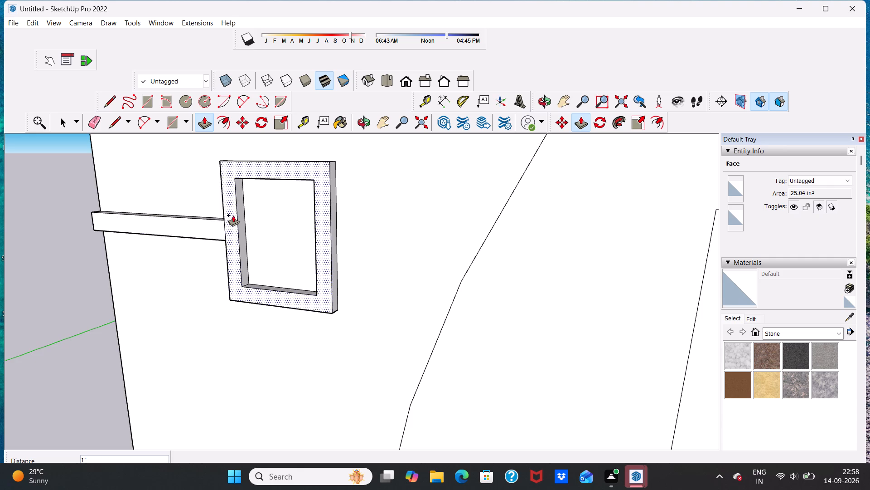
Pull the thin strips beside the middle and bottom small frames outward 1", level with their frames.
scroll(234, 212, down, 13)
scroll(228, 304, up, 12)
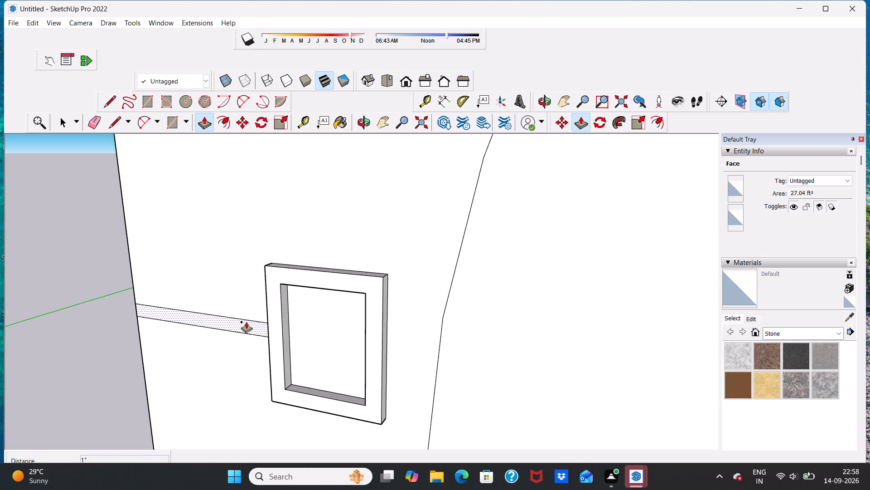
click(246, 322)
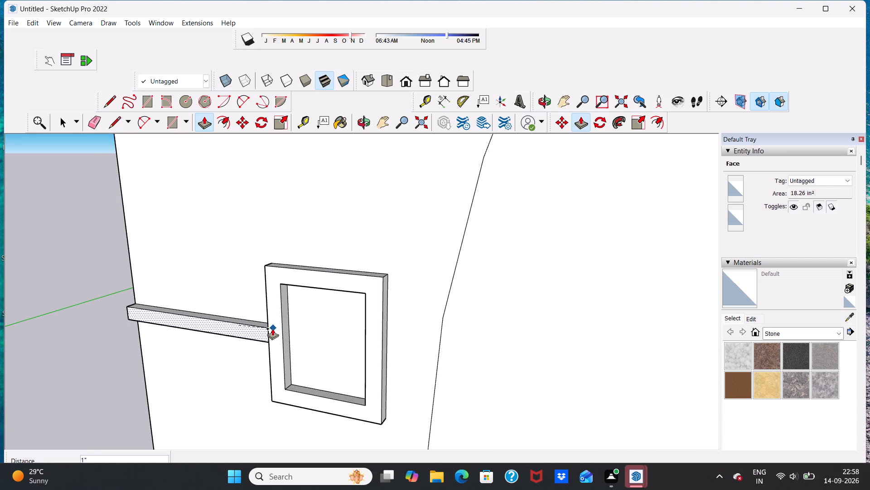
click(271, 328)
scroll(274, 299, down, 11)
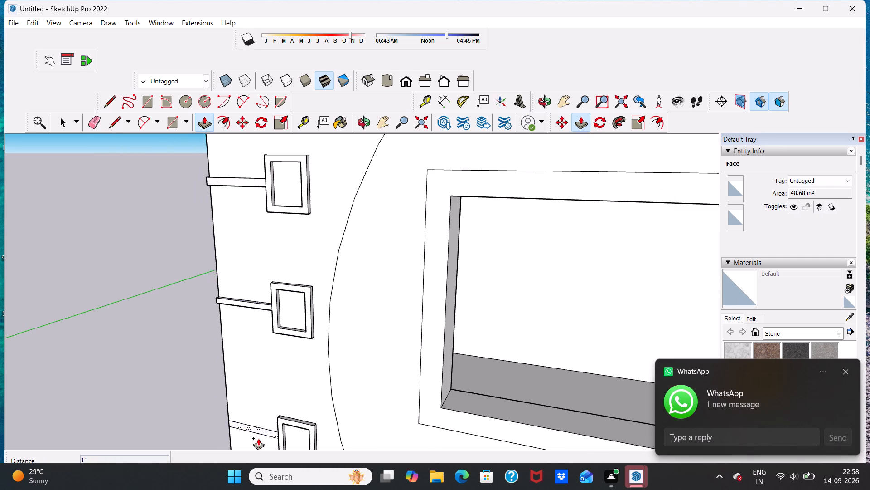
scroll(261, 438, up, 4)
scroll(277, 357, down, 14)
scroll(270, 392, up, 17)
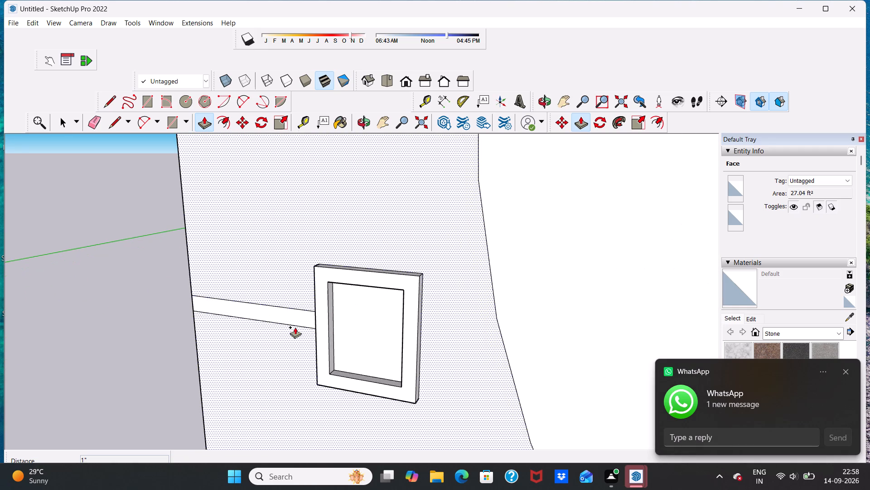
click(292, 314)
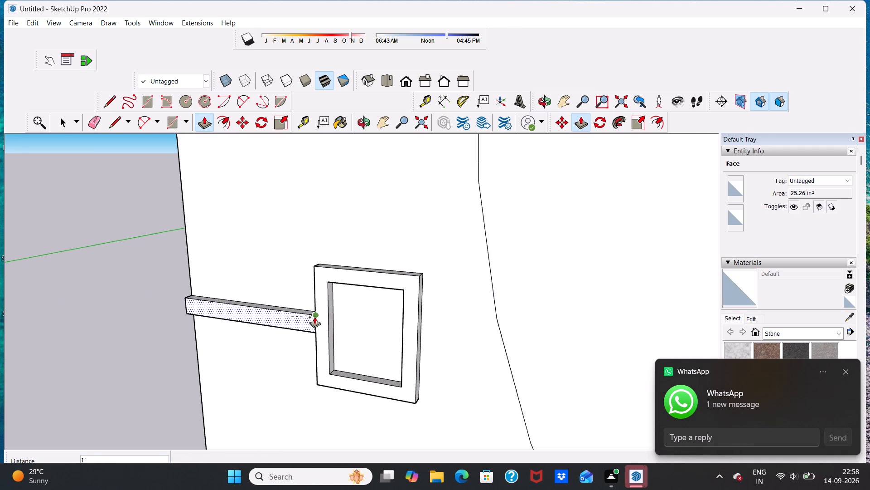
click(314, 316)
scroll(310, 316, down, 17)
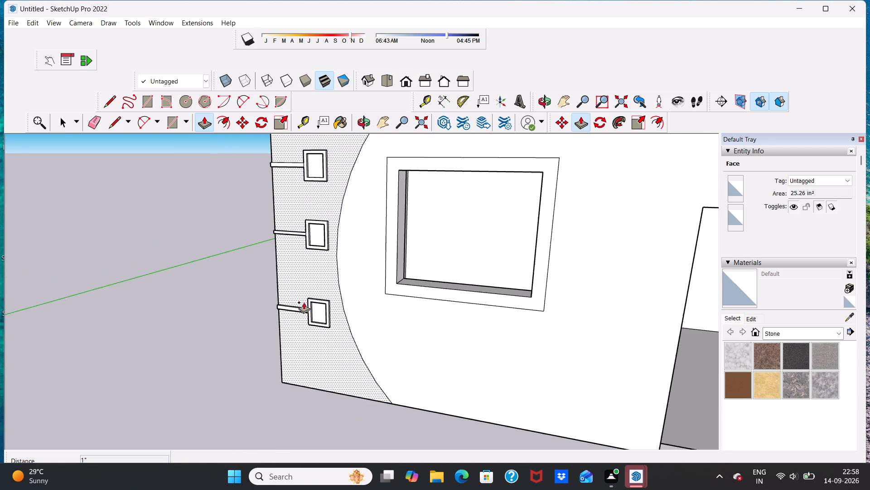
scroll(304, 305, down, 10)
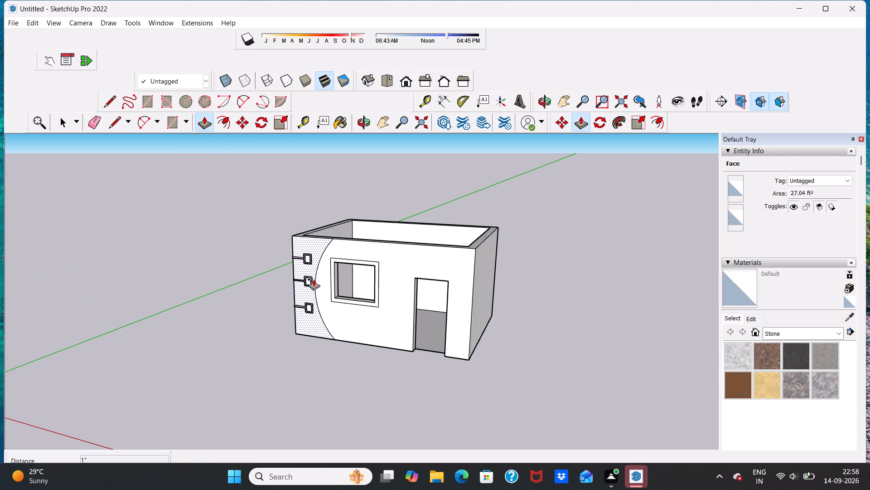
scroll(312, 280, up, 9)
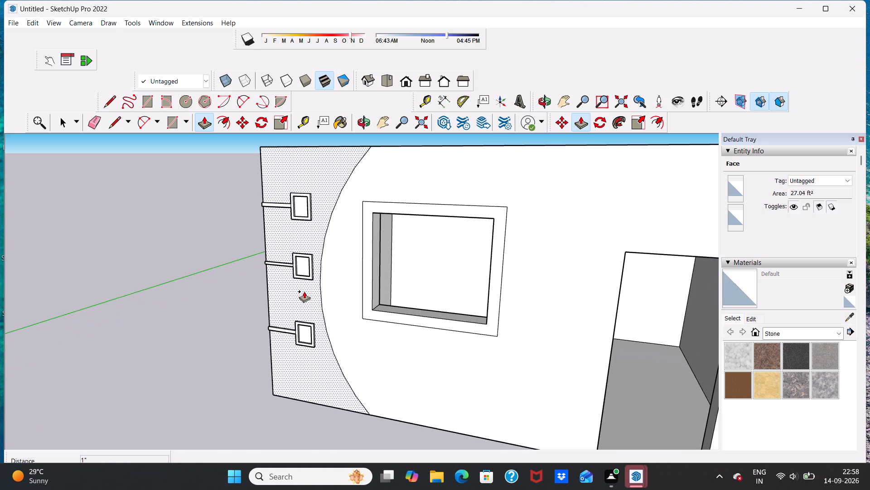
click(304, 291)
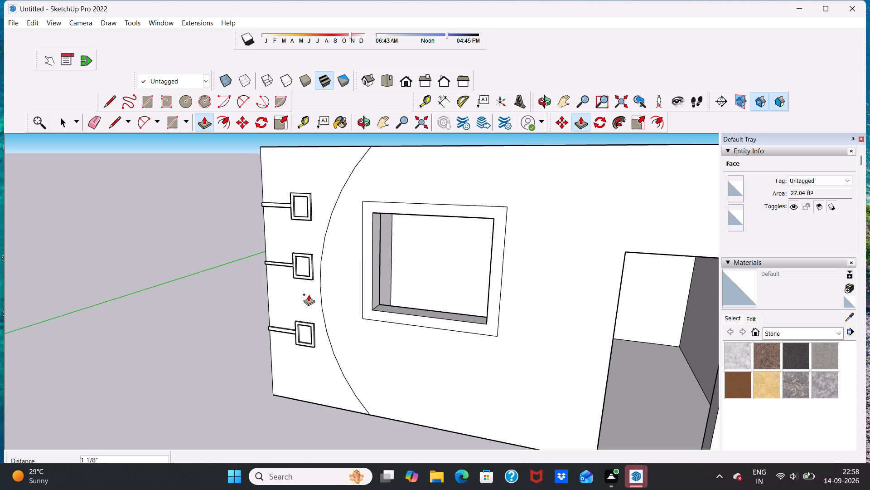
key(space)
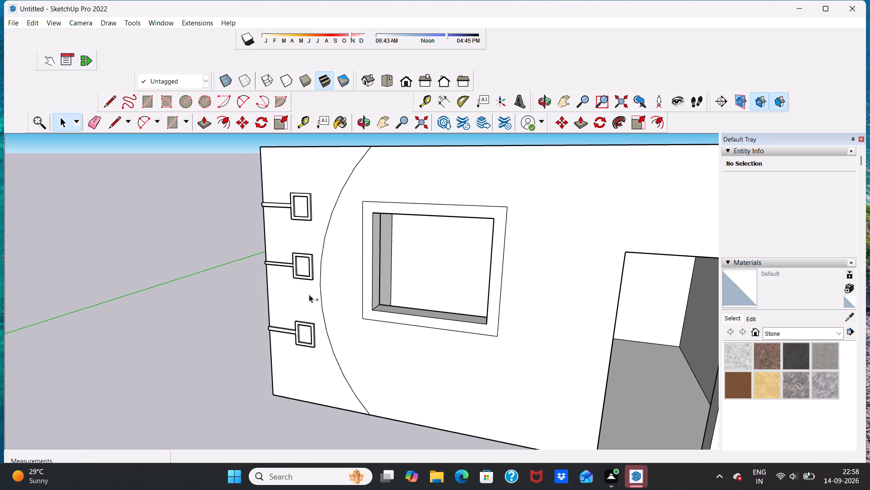
Undo the outward pulls of the three thin strips and the three small frame borders beside the arc.
key(ctrl+z)
key(z)
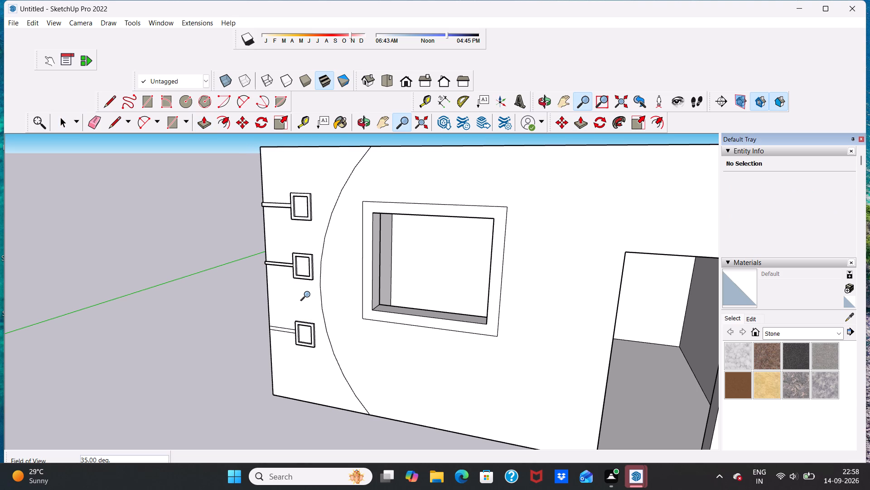
key(ctrl+z)
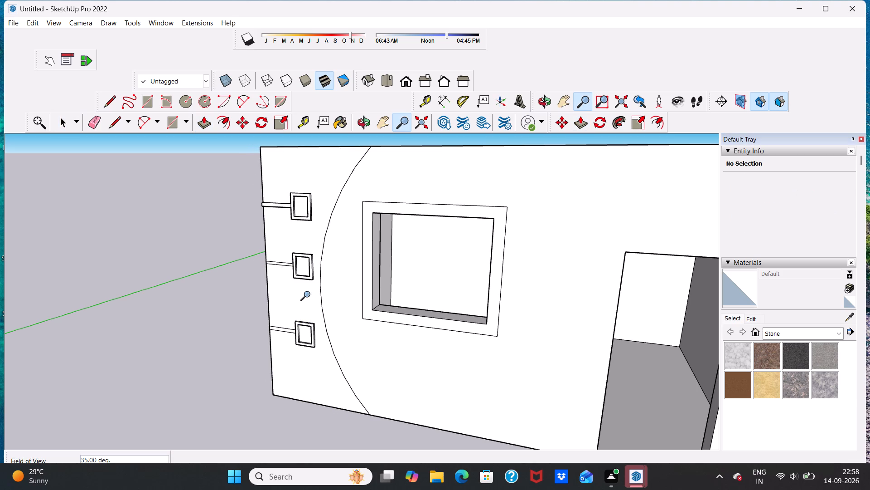
key(ctrl+z)
key(ctrl+z)
key(ctrl+z)
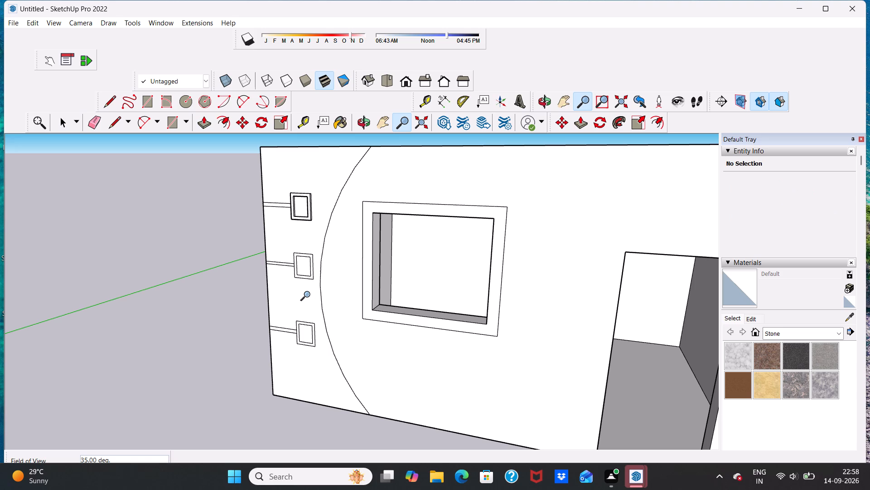
key(z)
key(ctrl+z)
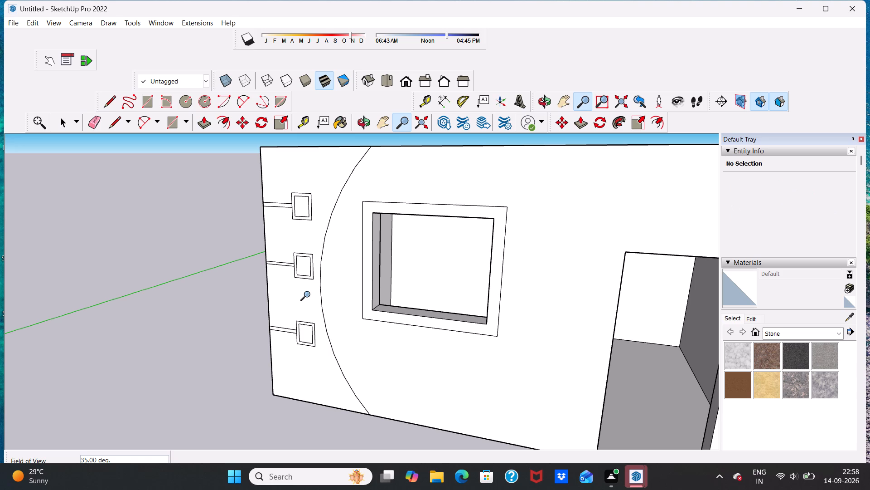
Pull the front wall face between the arc and the wall's outer edge outward about 4 5/16", excluding the small frames and strips.
scroll(318, 259, down, 7)
scroll(336, 244, up, 6)
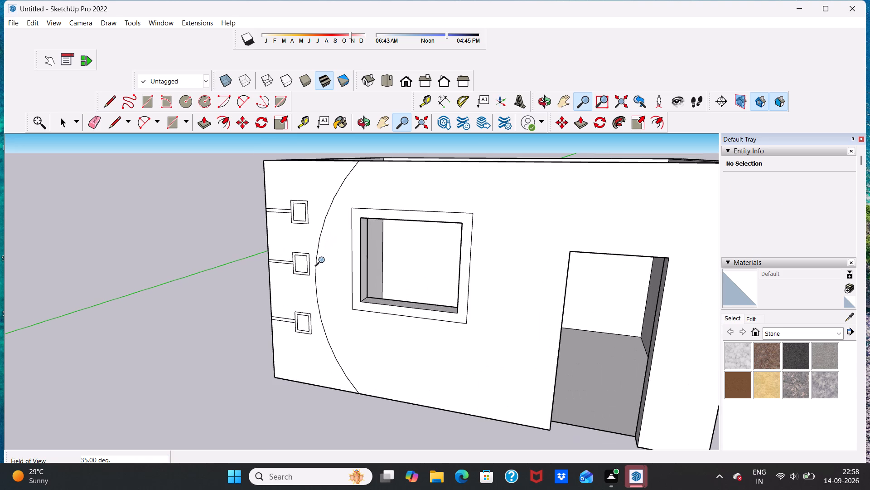
key(space)
click(199, 124)
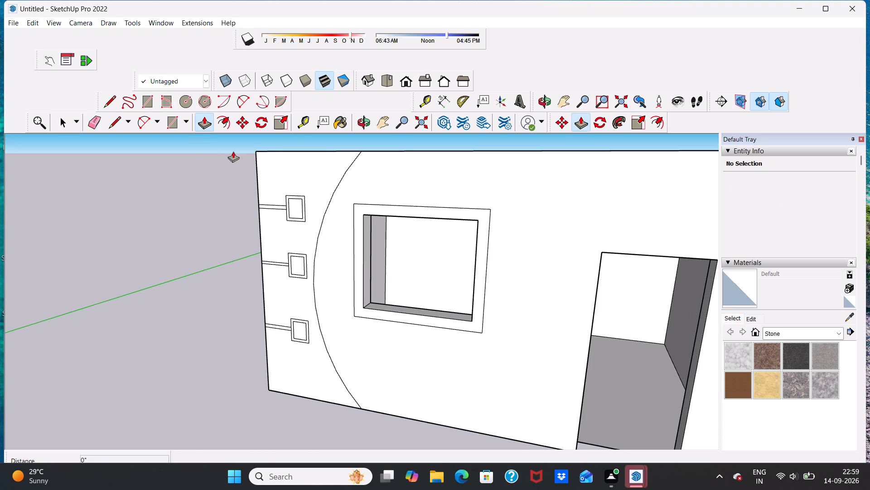
click(309, 176)
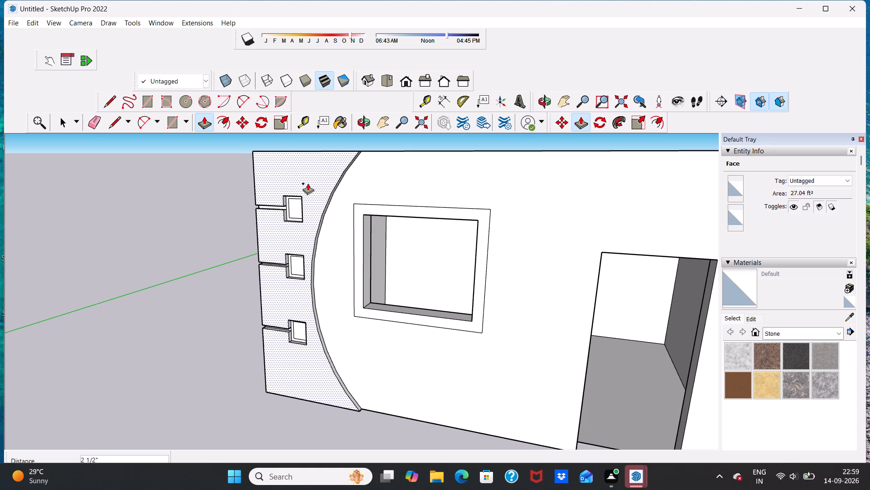
click(306, 187)
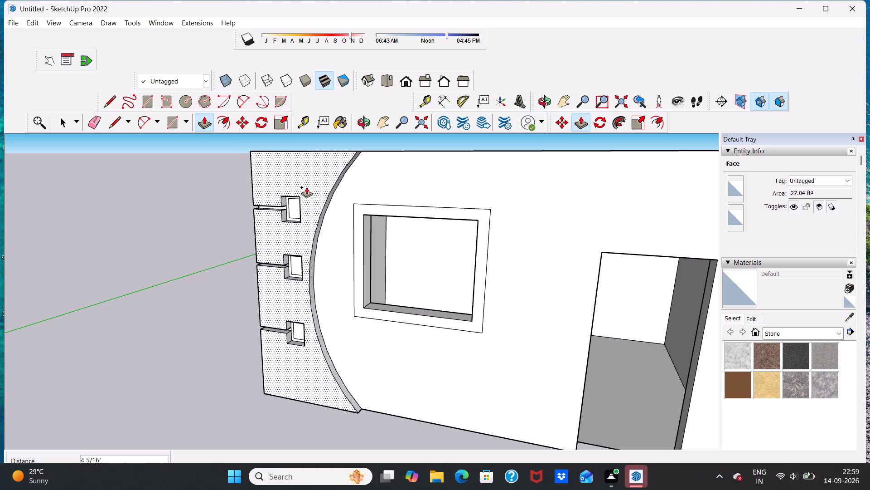
Pull the border of the top small framed rectangle outward 4 5/16", flush with the raised wall face.
scroll(293, 206, up, 5)
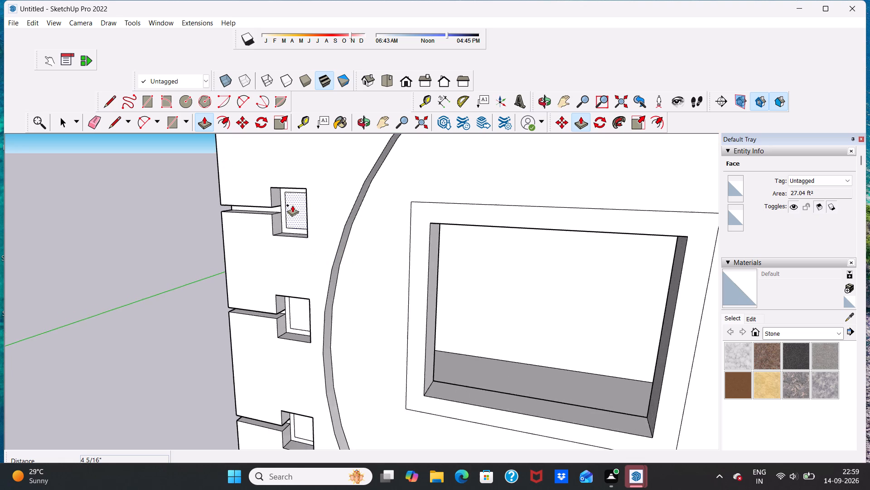
scroll(292, 205, up, 6)
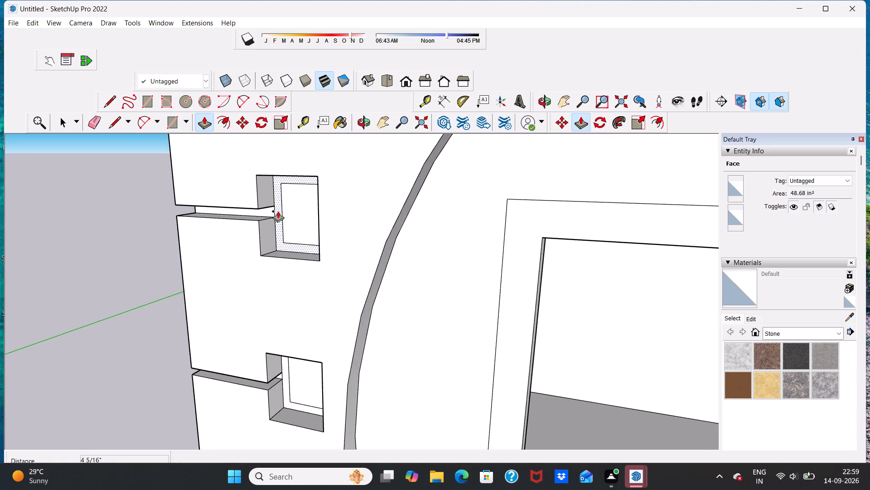
click(278, 211)
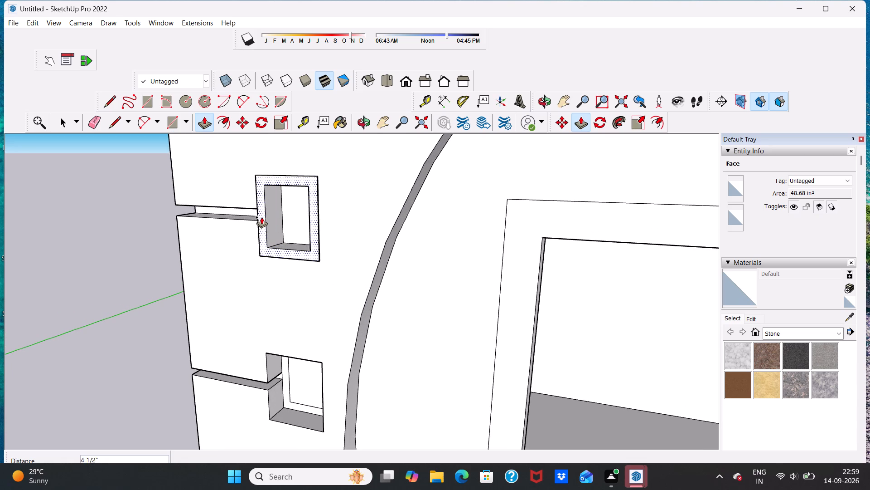
click(321, 228)
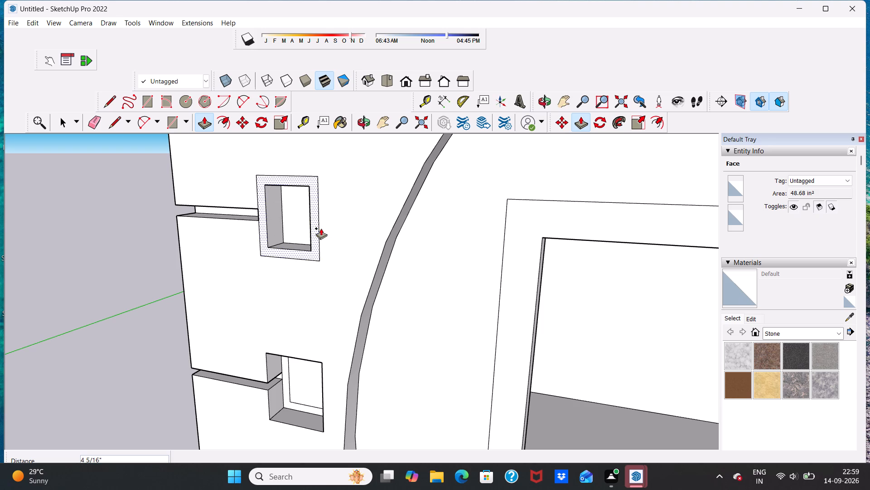
Pull the border of the middle small framed rectangle outward 4 5/16", flush with the raised wall face.
scroll(296, 249, down, 6)
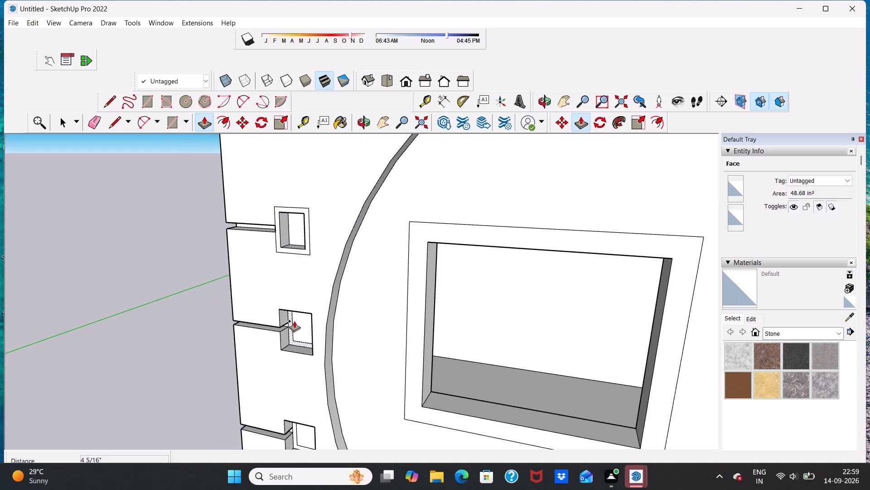
scroll(295, 350, up, 1)
scroll(301, 320, down, 7)
scroll(287, 332, up, 12)
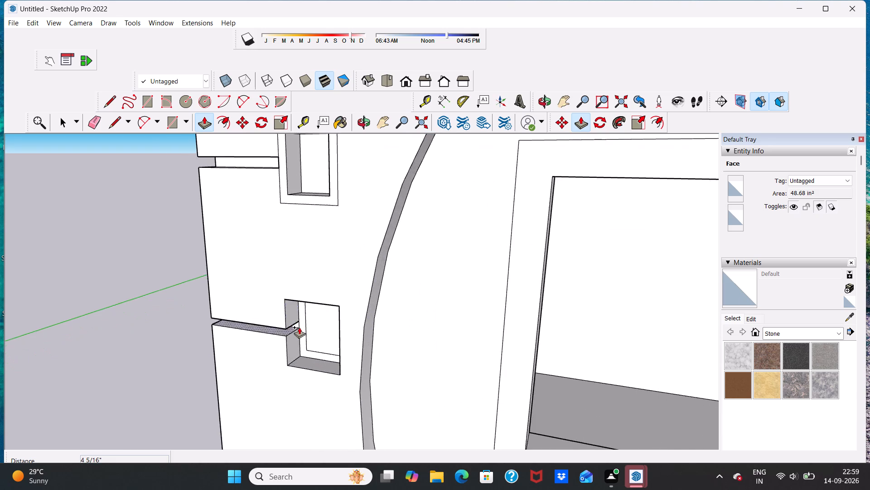
scroll(299, 327, up, 2)
click(303, 320)
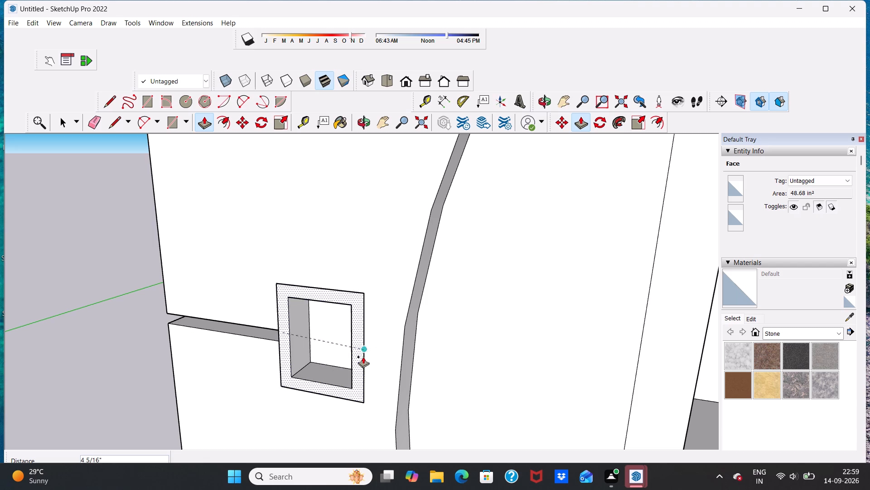
click(365, 357)
Pull the border of the bottom small framed rectangle outward 4 5/16", flush with the raised wall face.
scroll(365, 304, down, 12)
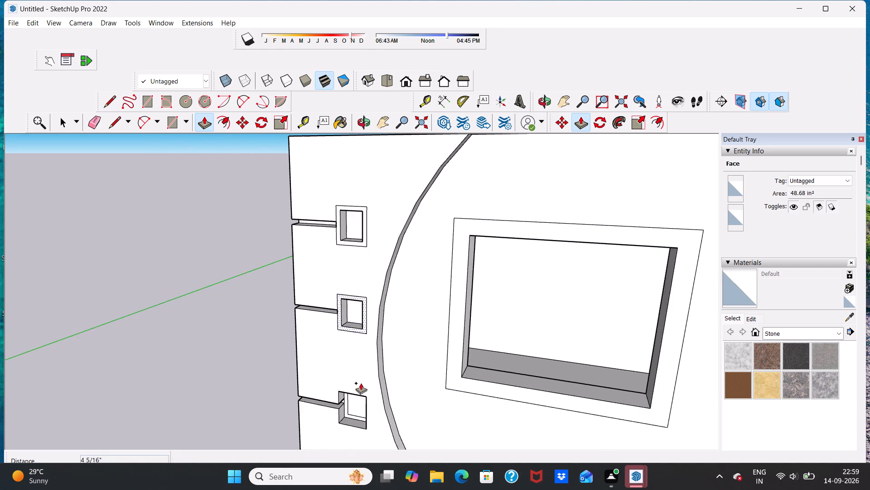
scroll(361, 384, down, 6)
scroll(364, 411, up, 17)
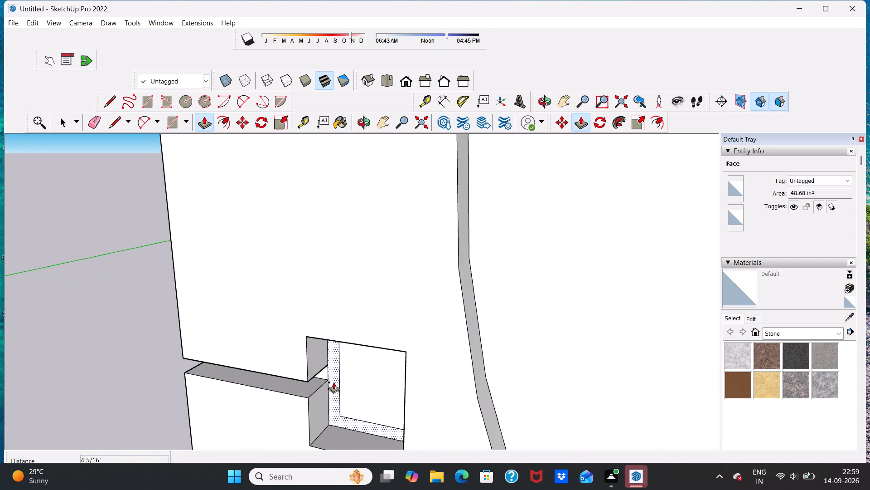
click(333, 382)
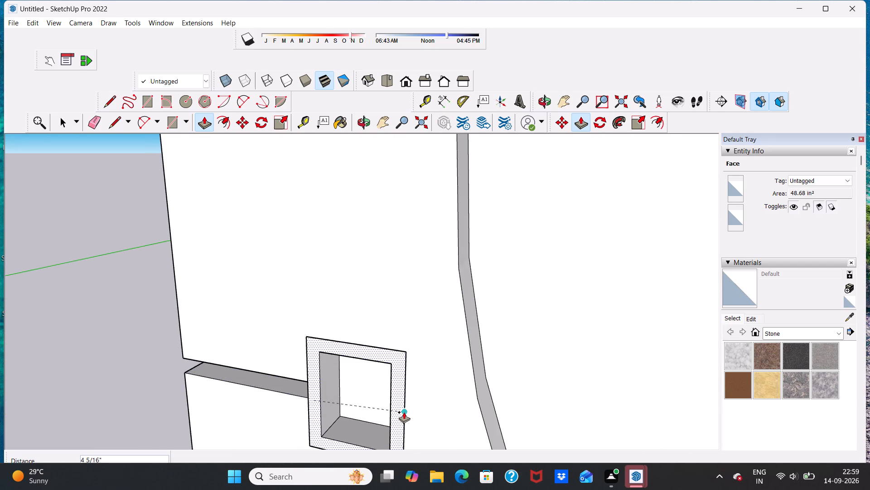
click(402, 422)
scroll(410, 339, down, 10)
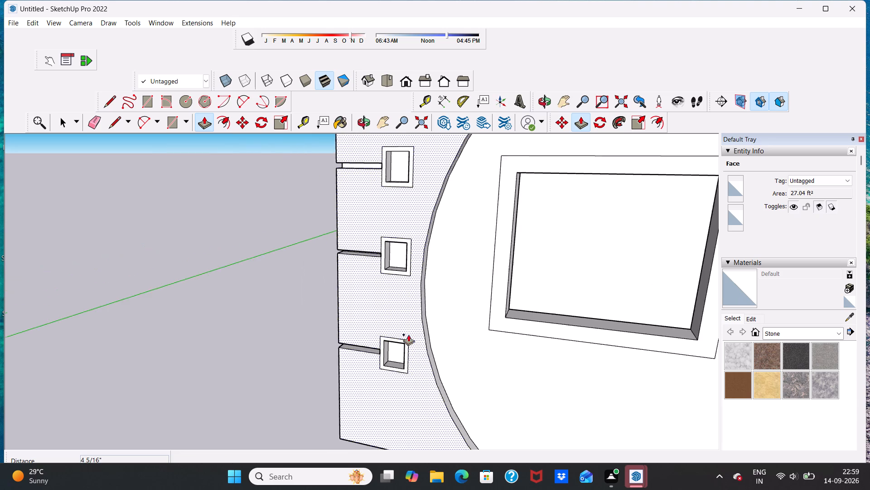
scroll(408, 334, down, 14)
scroll(389, 270, up, 6)
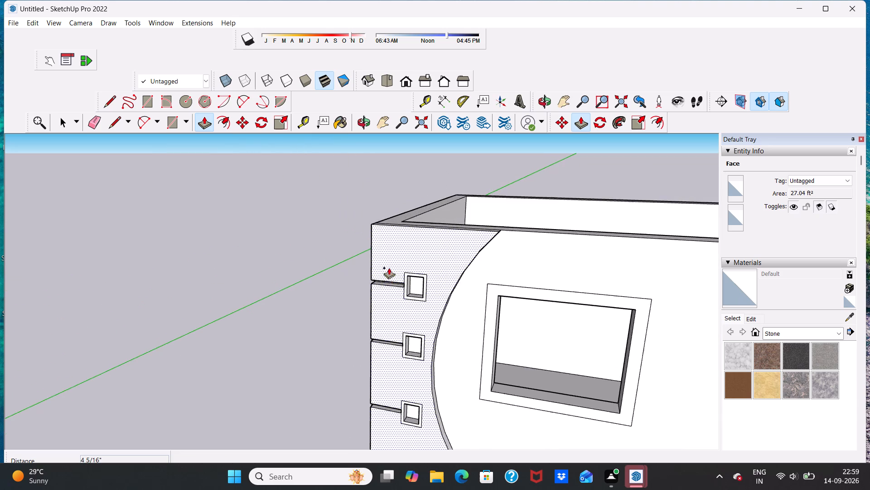
Pull the narrow strip beside the top small frame outward 4 5/16", flush with the raised wall face.
scroll(382, 275, up, 13)
scroll(384, 289, up, 16)
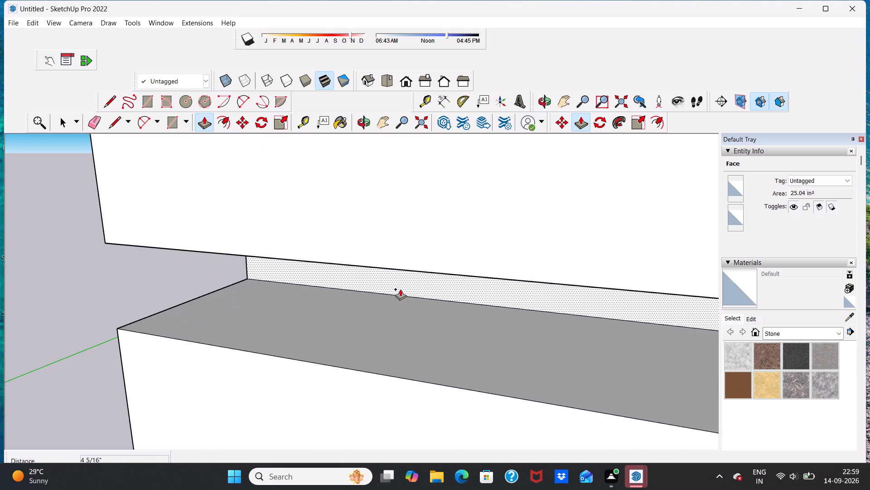
click(415, 279)
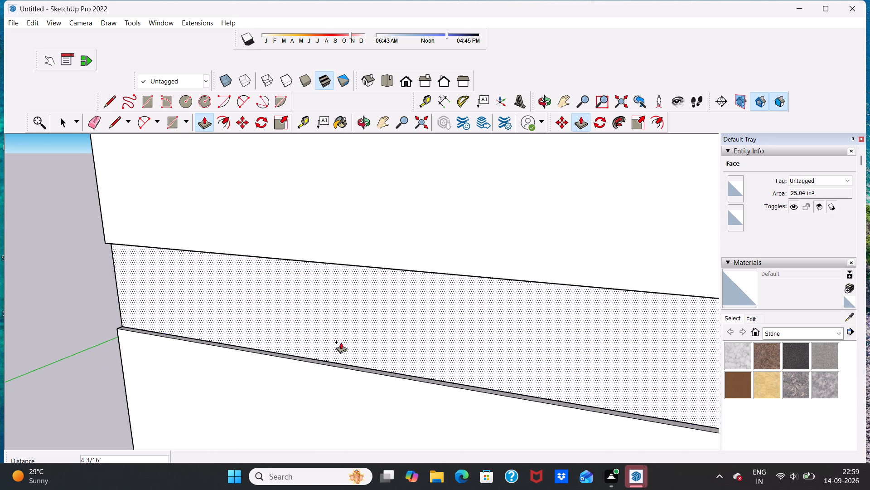
click(344, 264)
scroll(345, 264, down, 20)
scroll(345, 264, down, 6)
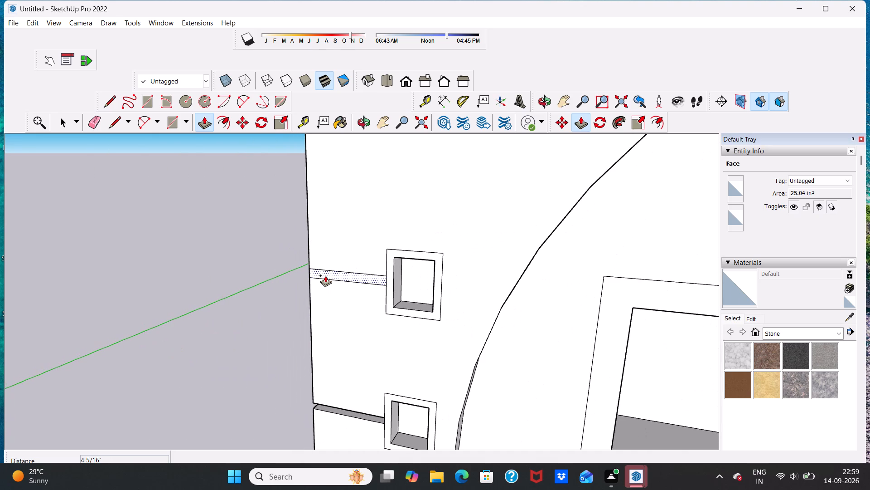
scroll(325, 275, down, 11)
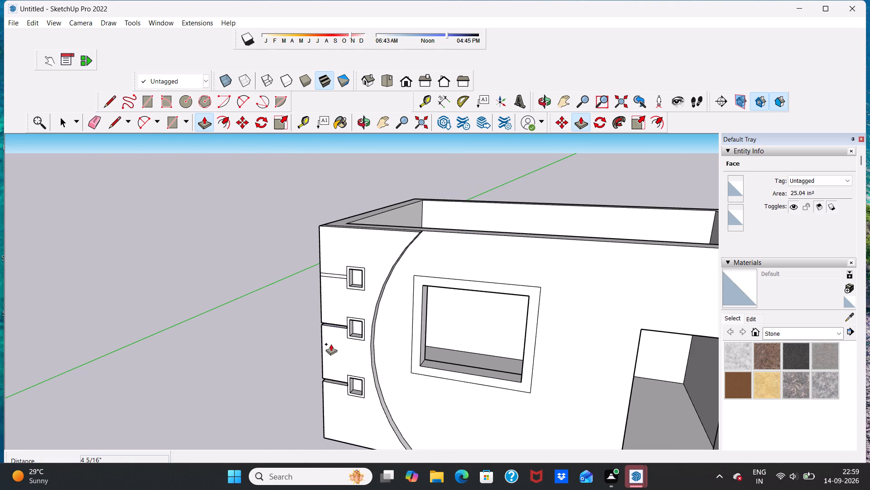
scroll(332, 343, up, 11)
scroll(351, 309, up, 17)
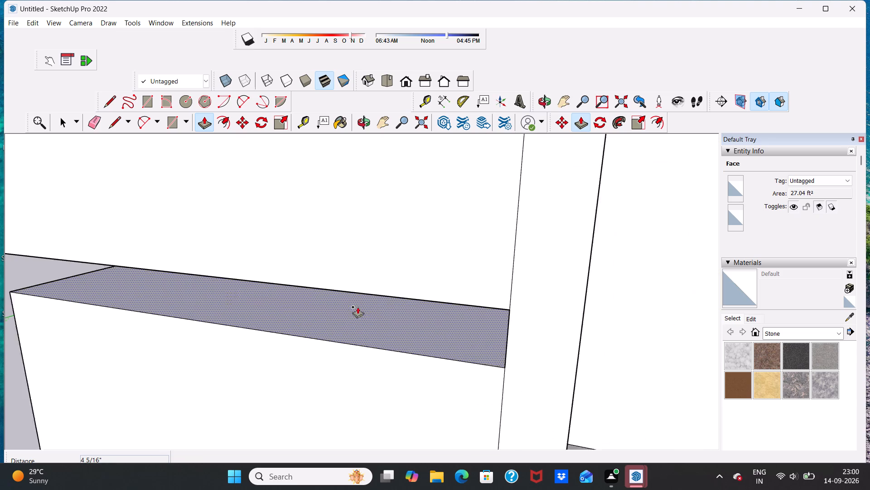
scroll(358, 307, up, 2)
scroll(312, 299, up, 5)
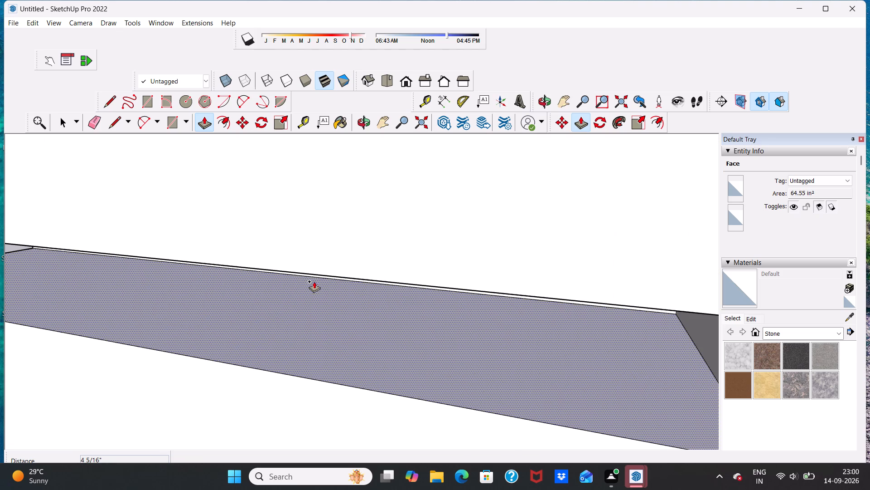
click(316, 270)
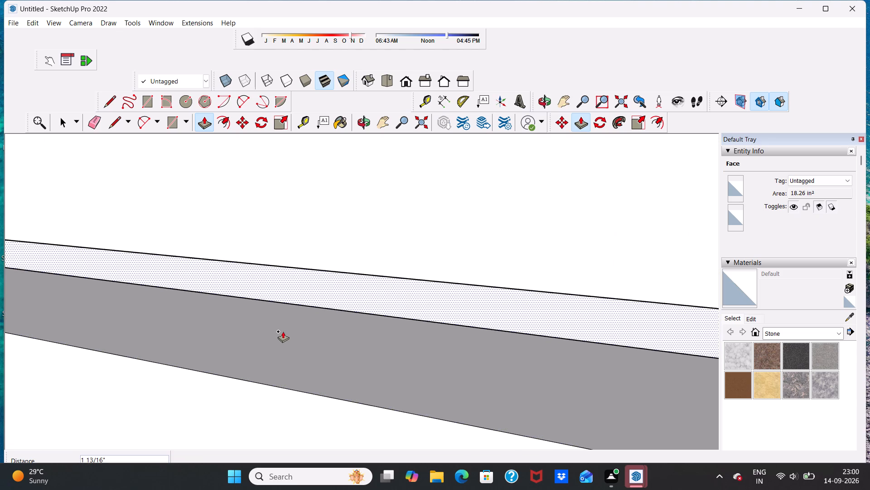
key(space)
Pull the narrow strip beside the middle small frame outward 4 5/16", flush with the raised wall face.
scroll(283, 330, down, 6)
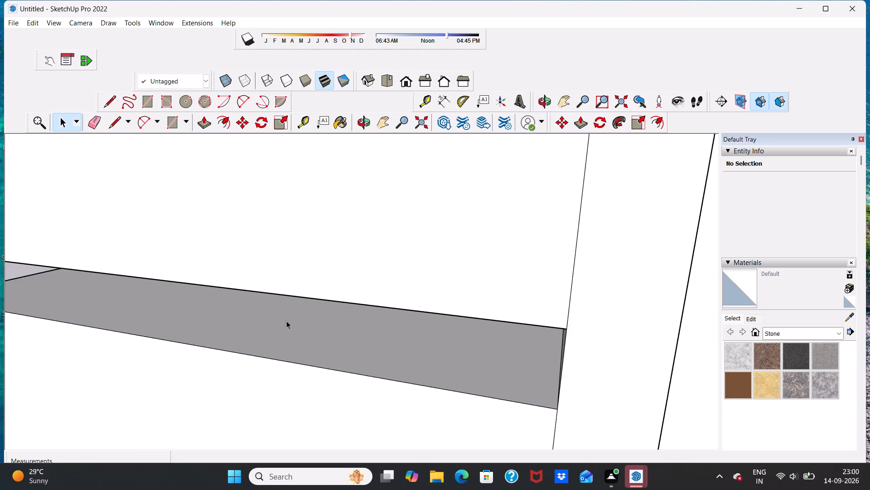
scroll(286, 321, down, 16)
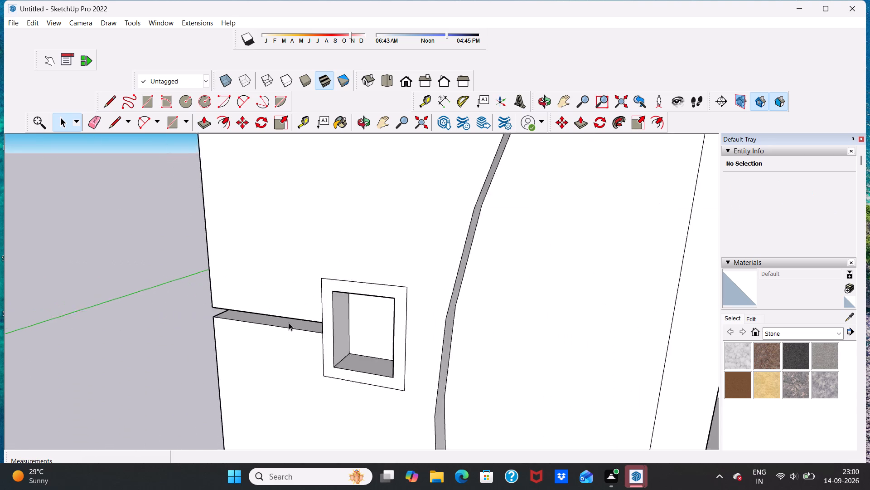
scroll(289, 323, down, 7)
middle_drag(279, 355, 311, 301)
scroll(266, 322, up, 5)
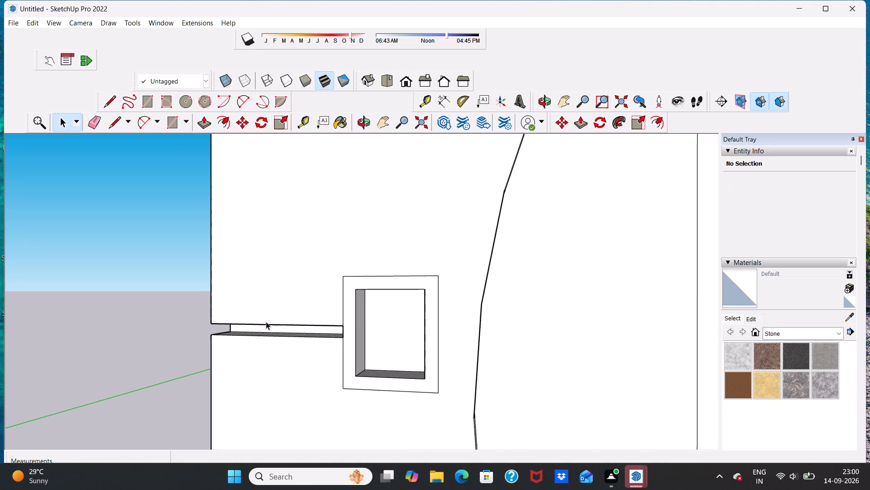
scroll(266, 322, up, 12)
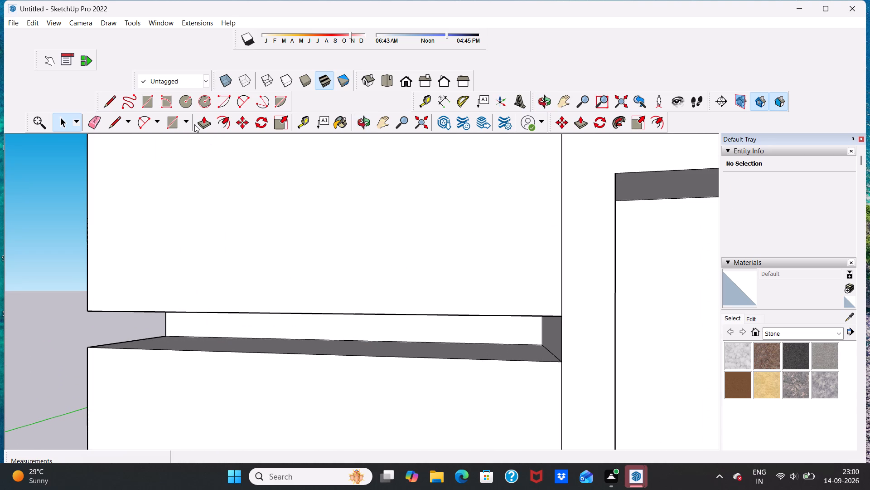
drag(205, 123, 210, 124)
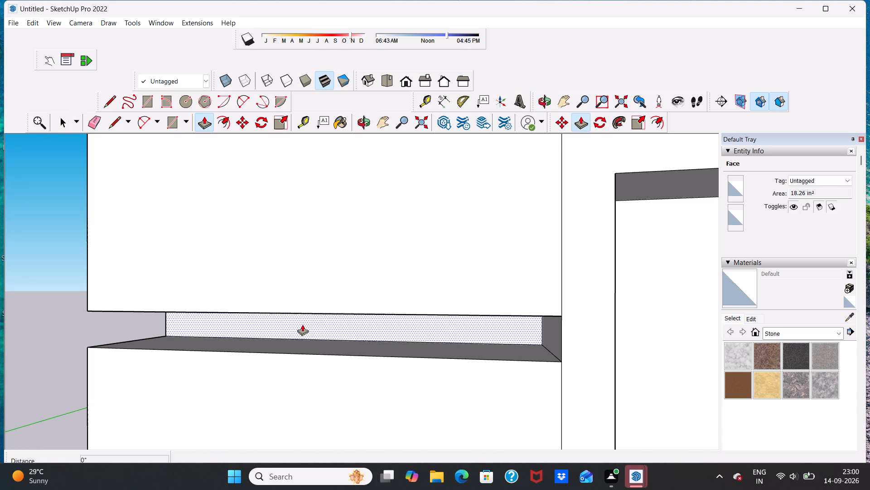
click(303, 323)
click(289, 321)
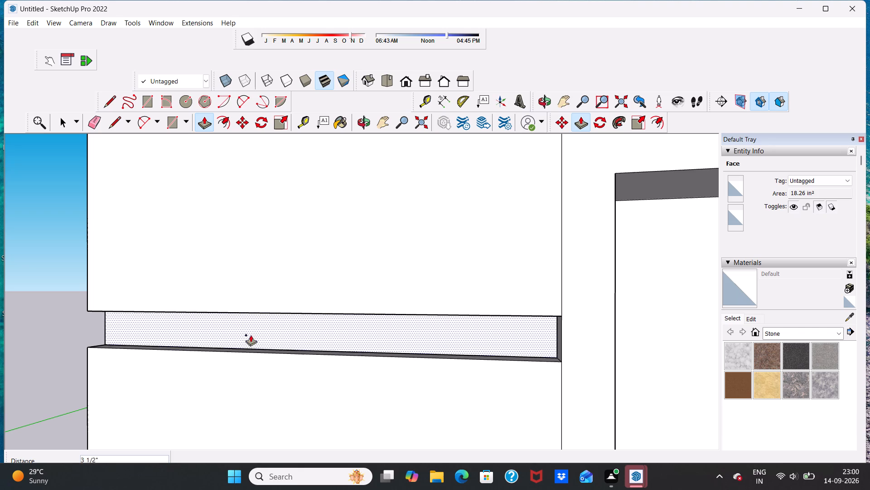
scroll(229, 352, down, 10)
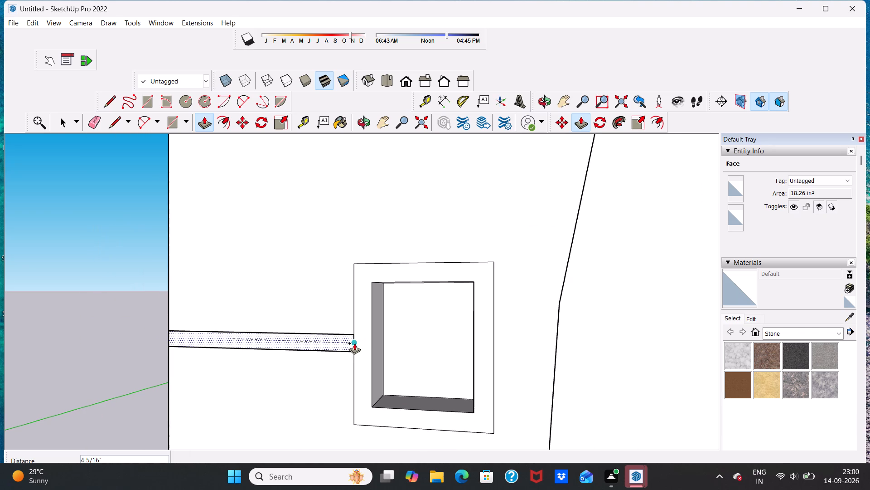
scroll(355, 343, up, 12)
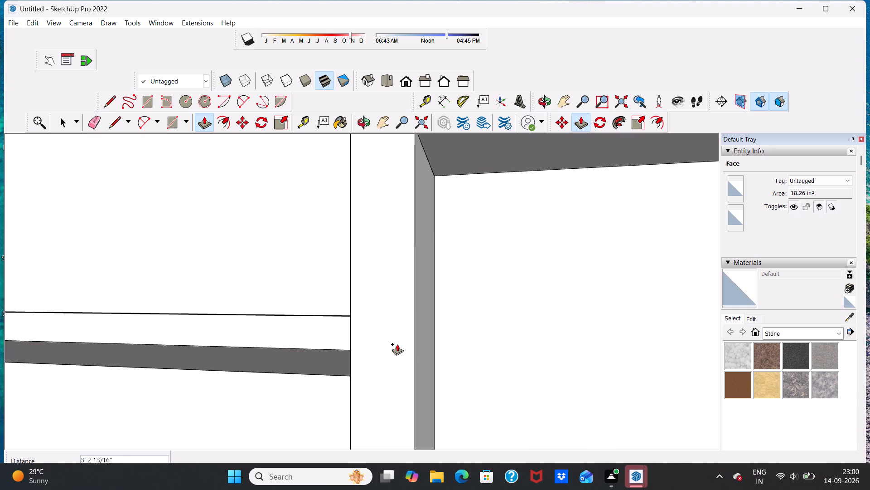
click(353, 376)
Pull the narrow strip beside the bottom small frame outward 4 5/16", flush with the raised wall face.
scroll(378, 312, down, 10)
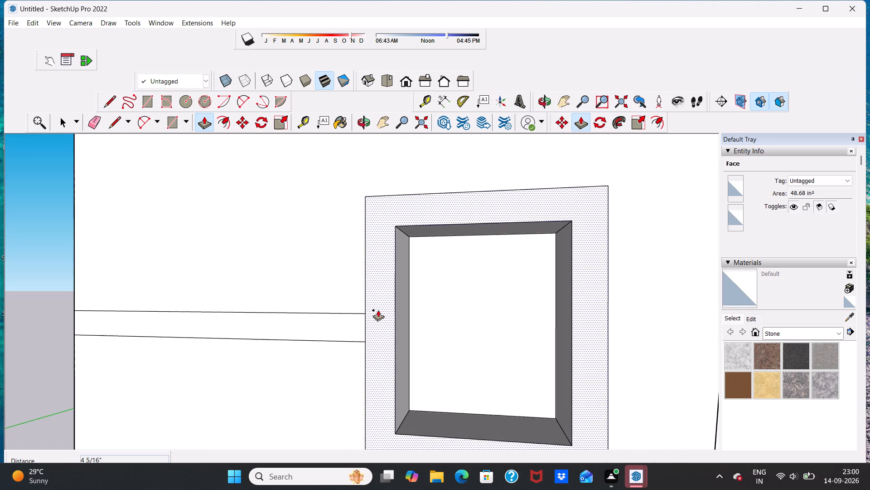
scroll(378, 310, down, 11)
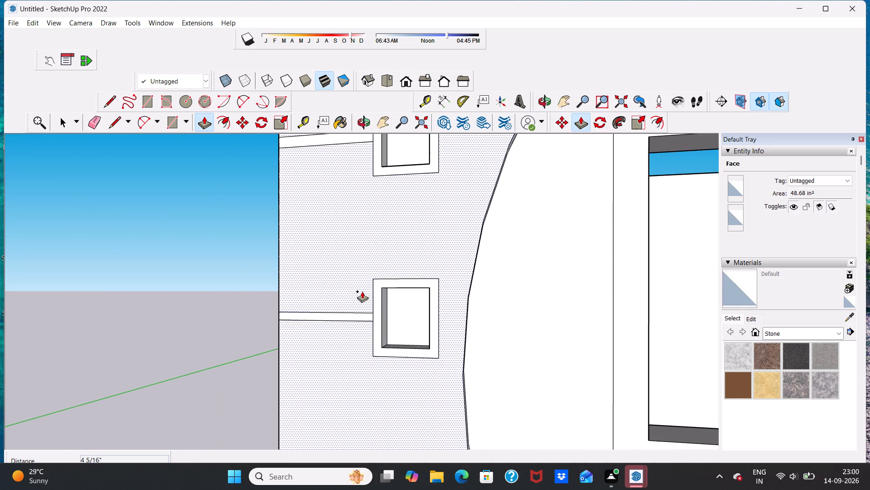
scroll(361, 377, down, 6)
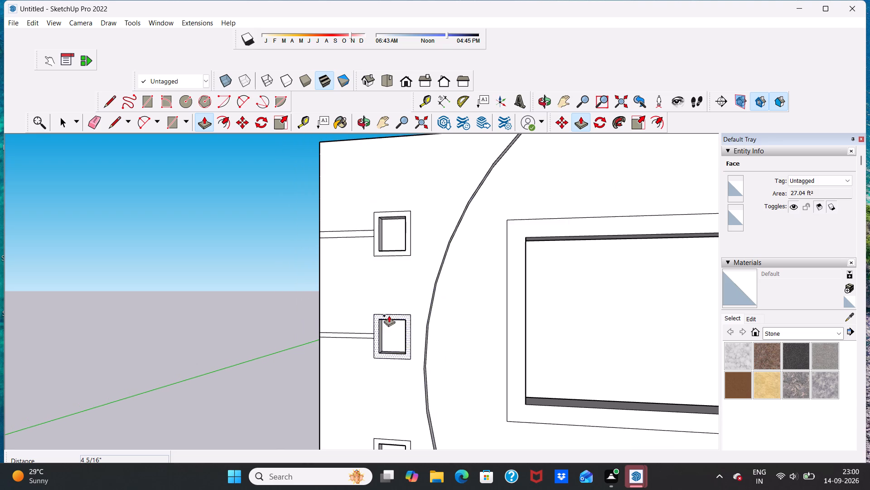
scroll(396, 328, down, 5)
scroll(330, 394, down, 2)
scroll(353, 415, up, 20)
scroll(353, 415, up, 1)
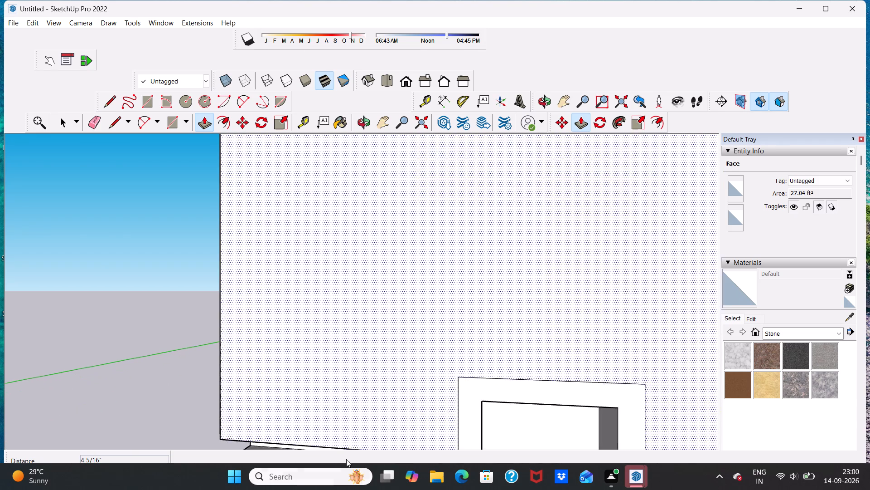
scroll(351, 376, down, 14)
scroll(314, 385, up, 18)
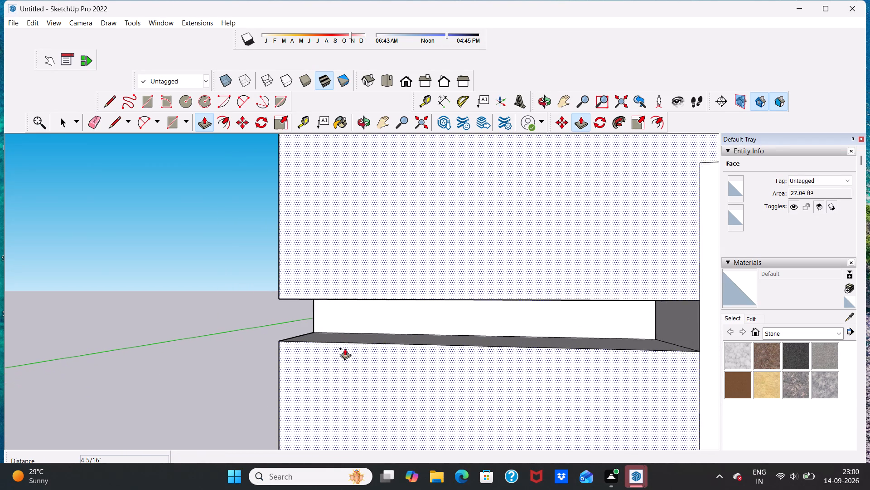
click(373, 321)
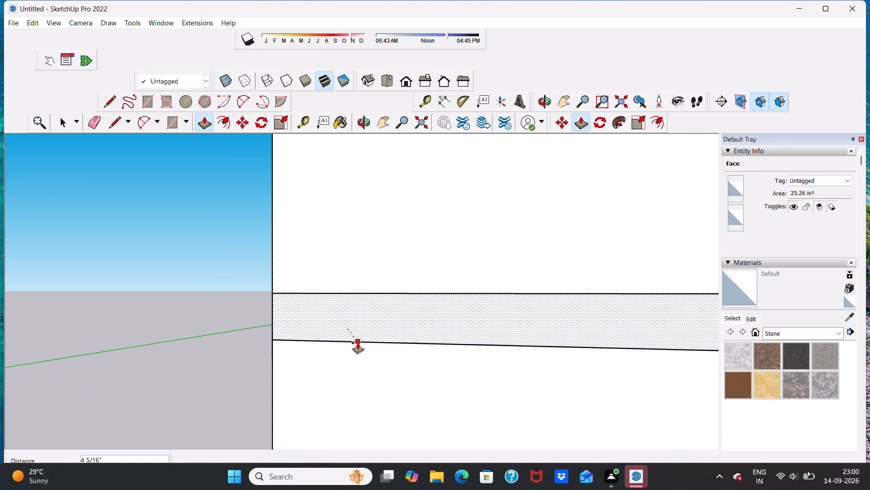
click(358, 343)
Pull the border of the top small frame outward about 3 15/16" from the raised wall face.
scroll(357, 339, down, 20)
scroll(357, 339, down, 2)
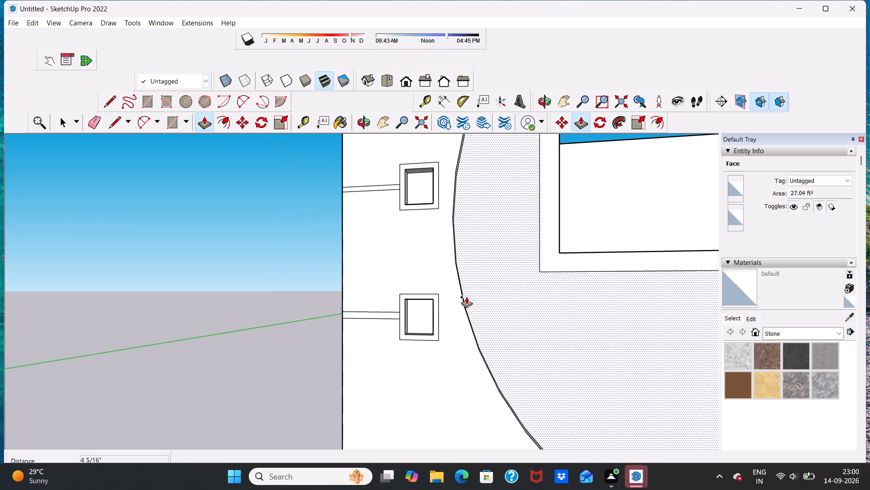
scroll(447, 300, down, 15)
scroll(431, 239, up, 8)
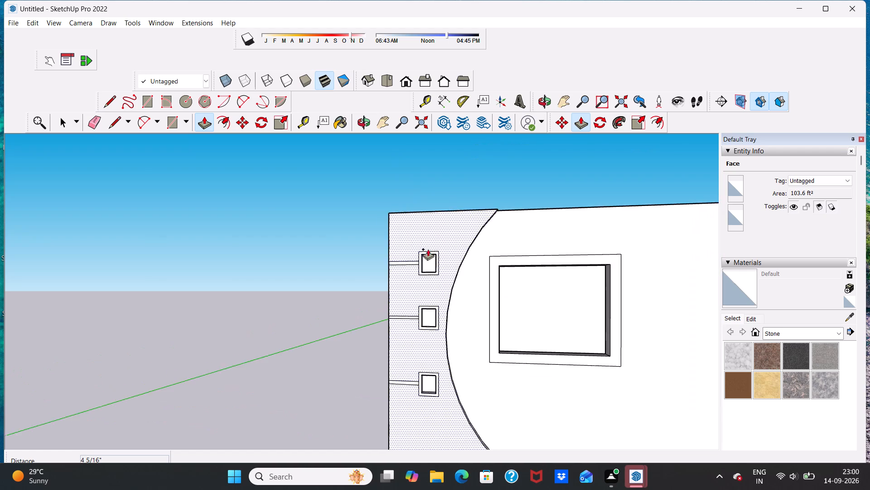
scroll(425, 256, up, 11)
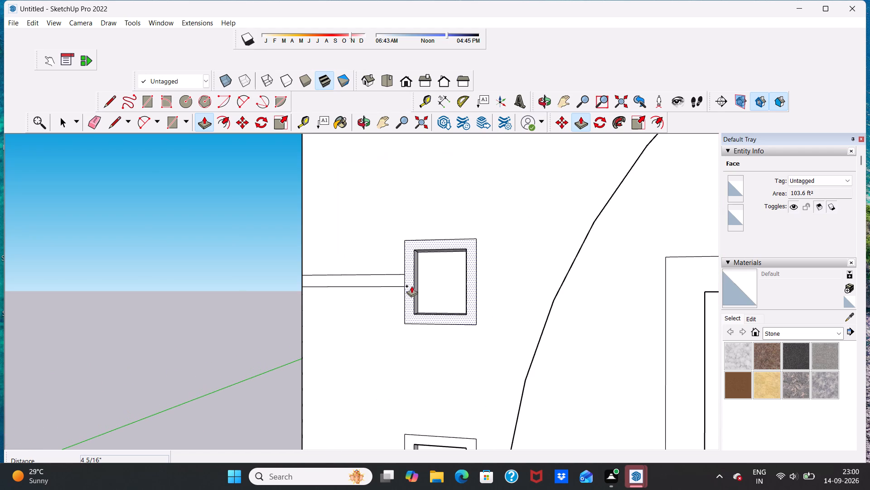
click(411, 286)
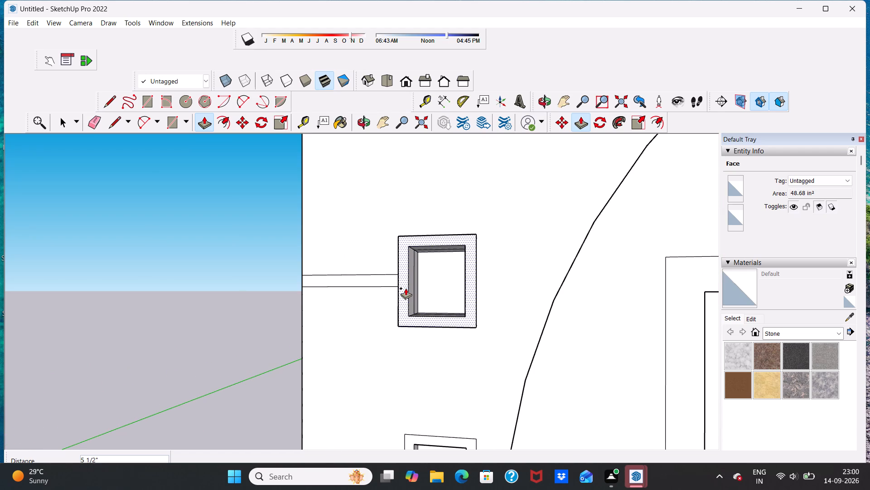
click(407, 286)
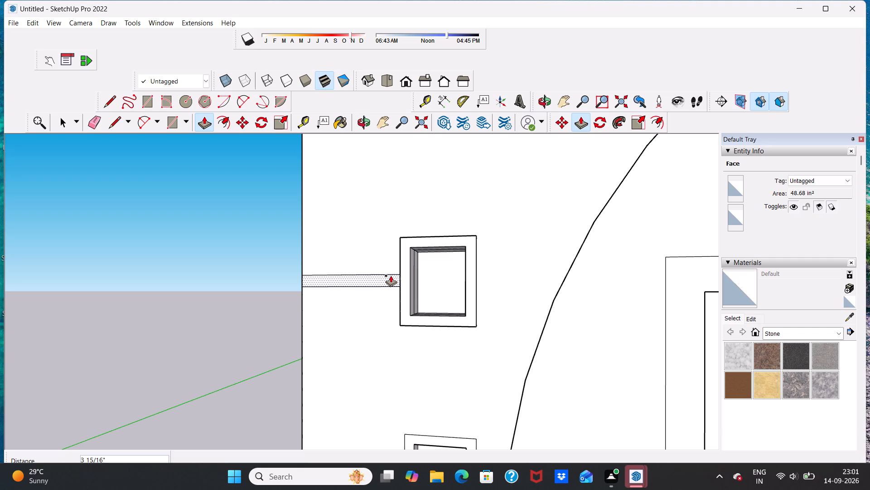
Pull the narrow strip beside the top small frame outward 3 15/16", flush with the projecting frame border.
click(391, 275)
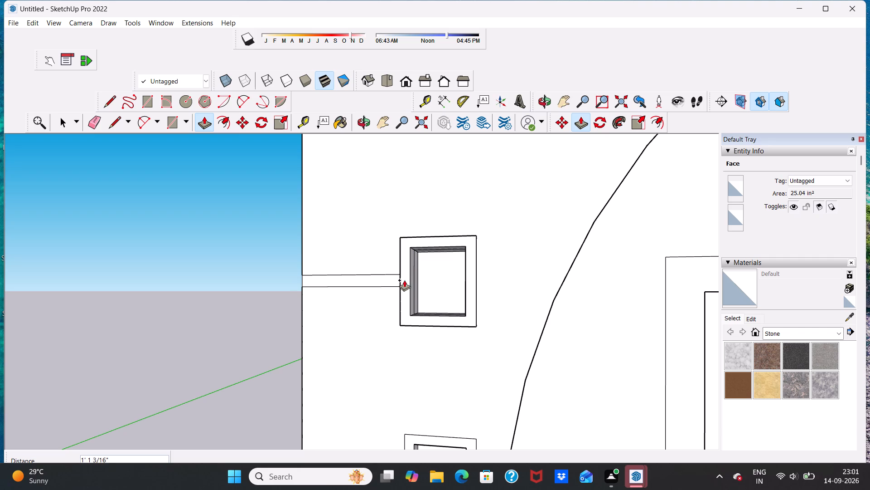
scroll(399, 274, up, 10)
click(389, 279)
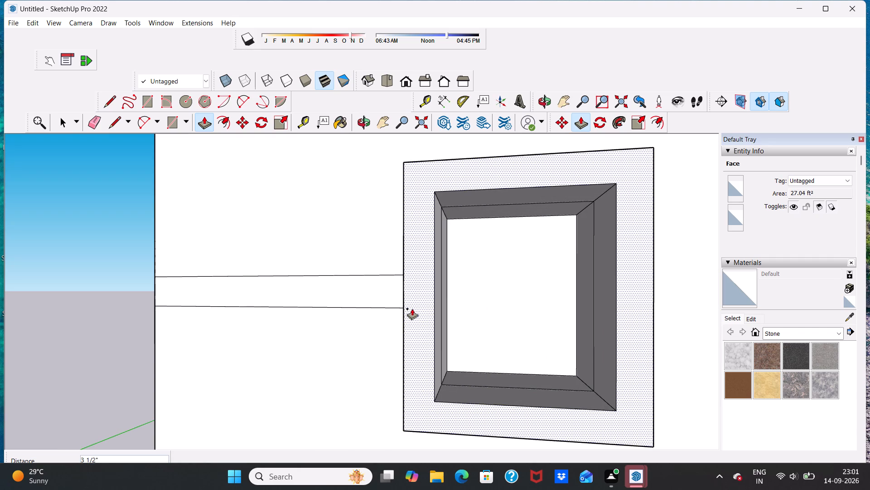
click(391, 289)
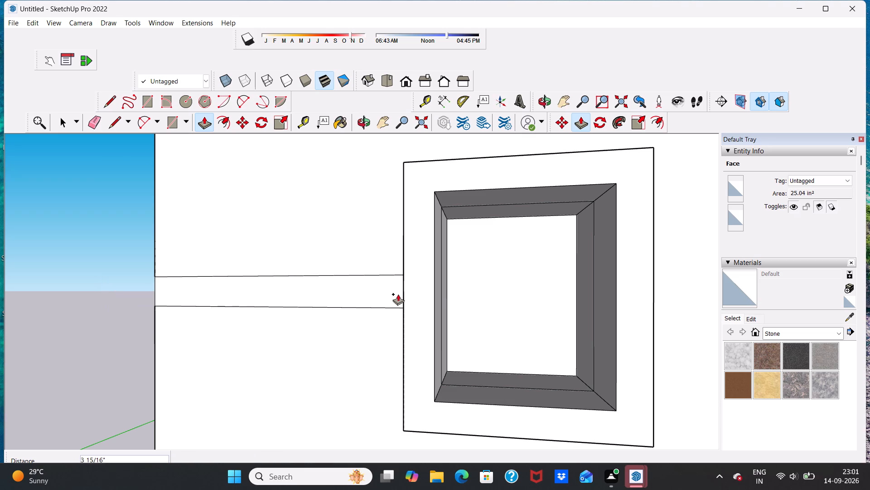
click(405, 314)
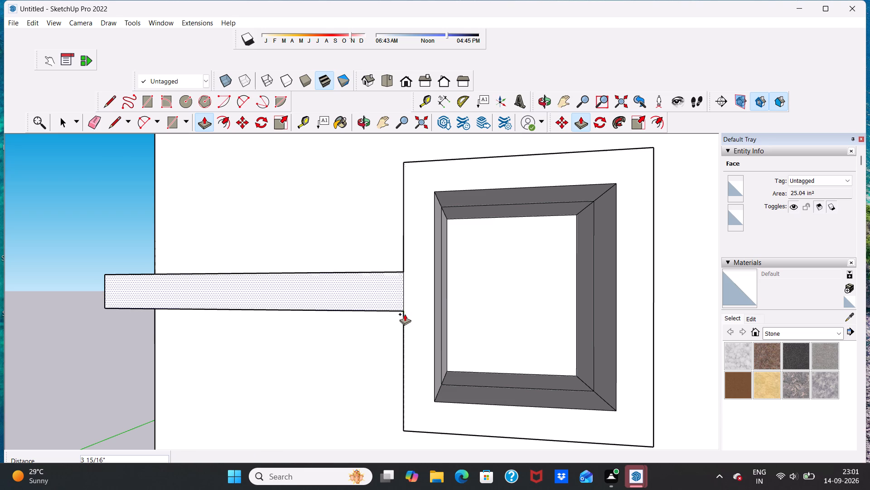
Pull the border of the middle small frame outward 3 15/16", matching the projection of the top frame.
scroll(430, 288, down, 20)
scroll(430, 288, down, 3)
scroll(428, 361, up, 12)
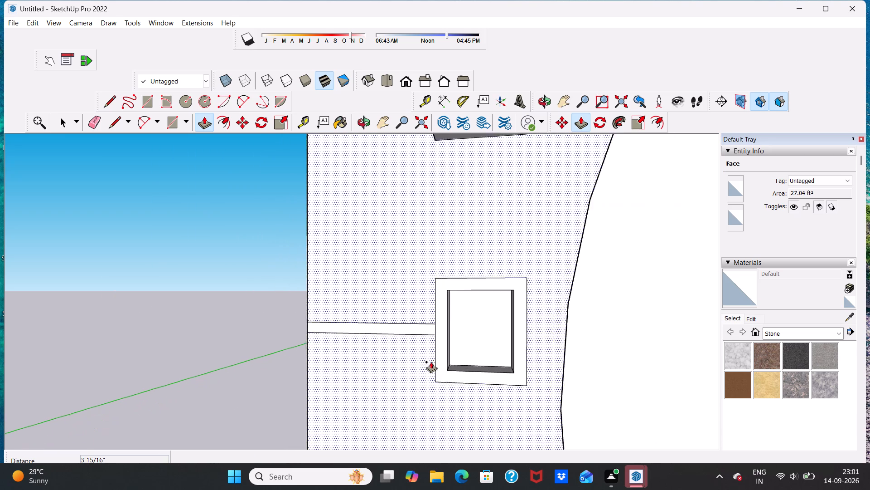
scroll(431, 362, up, 1)
scroll(445, 306, down, 14)
scroll(463, 299, up, 4)
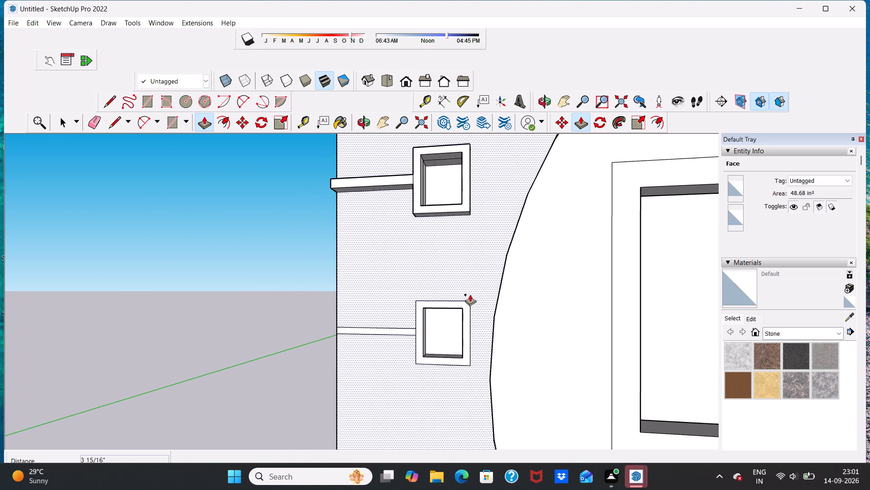
scroll(470, 294, up, 5)
click(465, 305)
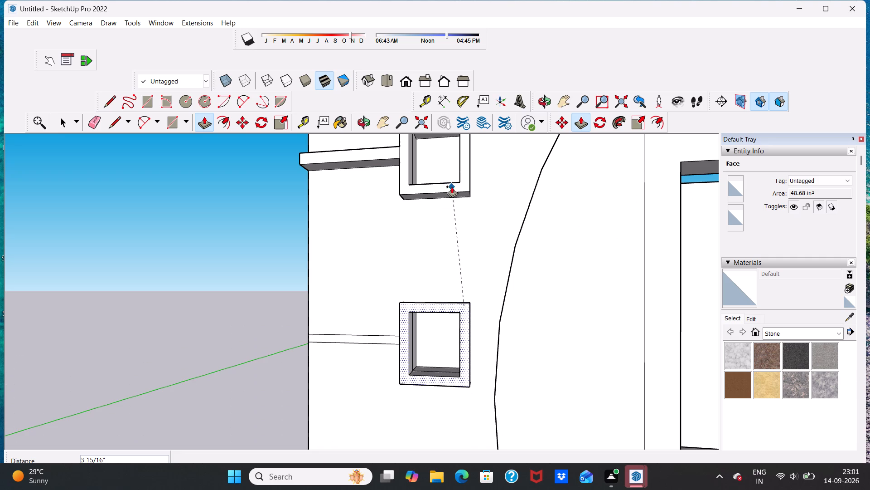
click(451, 194)
Pull the narrow strip beside the middle small frame outward 3 15/16", flush with the projecting frame border.
scroll(385, 333, up, 5)
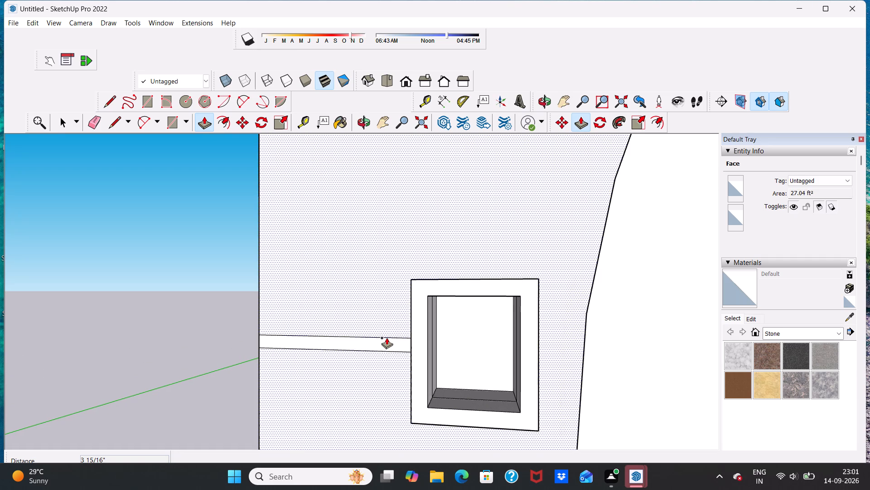
click(390, 340)
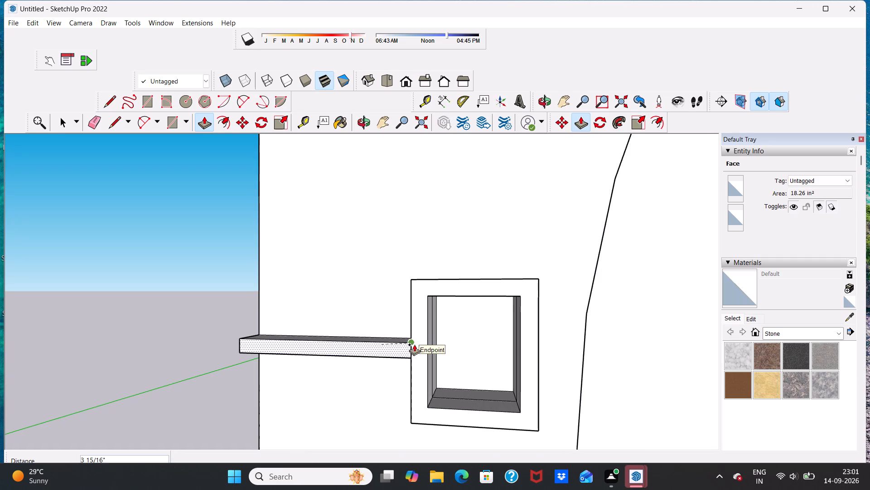
click(414, 344)
Pull the border of the bottom small frame outward 3 15/16", matching the projection of the middle frame.
scroll(425, 337, down, 20)
scroll(425, 337, down, 3)
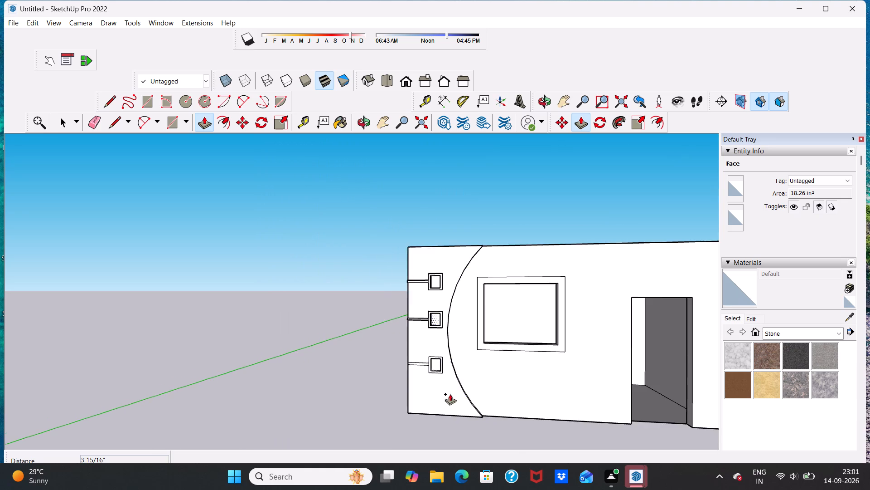
scroll(449, 393, up, 18)
scroll(440, 312, down, 14)
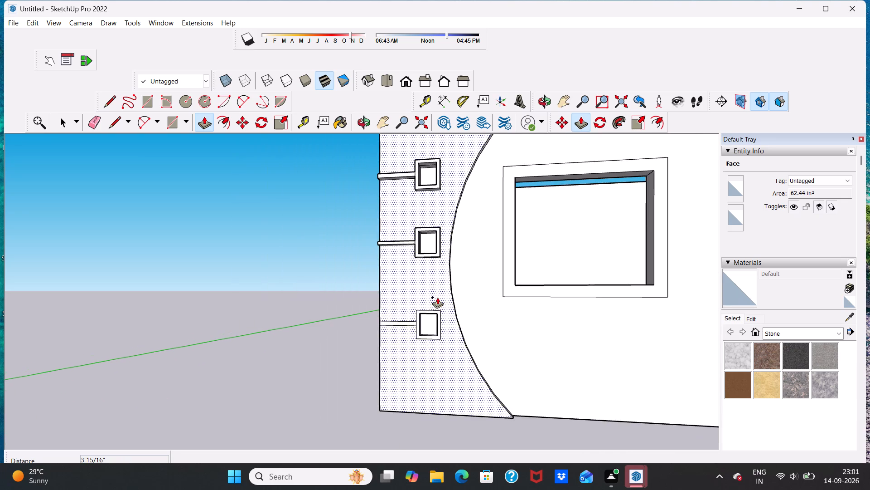
scroll(437, 275, up, 5)
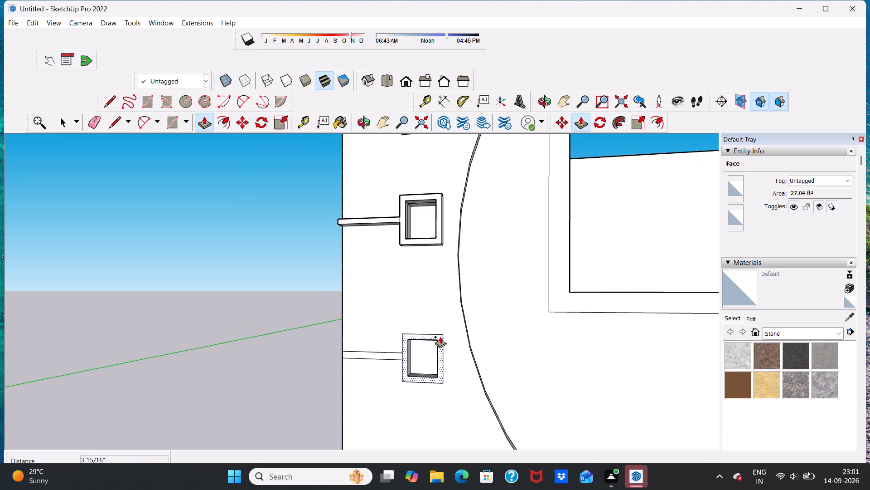
click(440, 337)
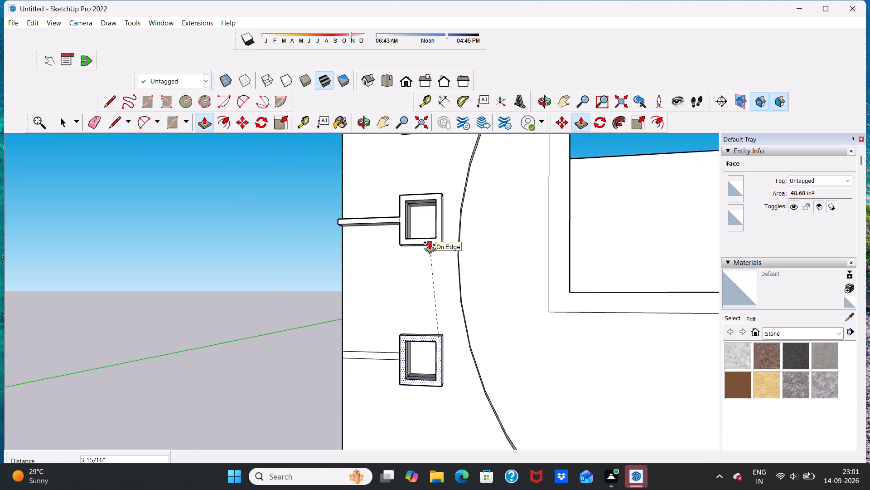
click(433, 245)
Pull the narrow strip beside the bottom small frame outward 3 15/16", flush with the projecting frame border.
scroll(367, 372, down, 11)
scroll(367, 363, up, 18)
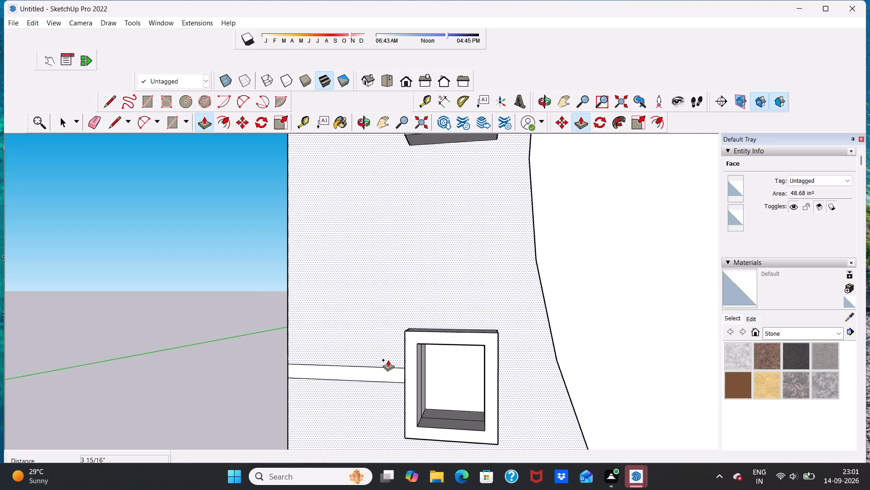
click(388, 369)
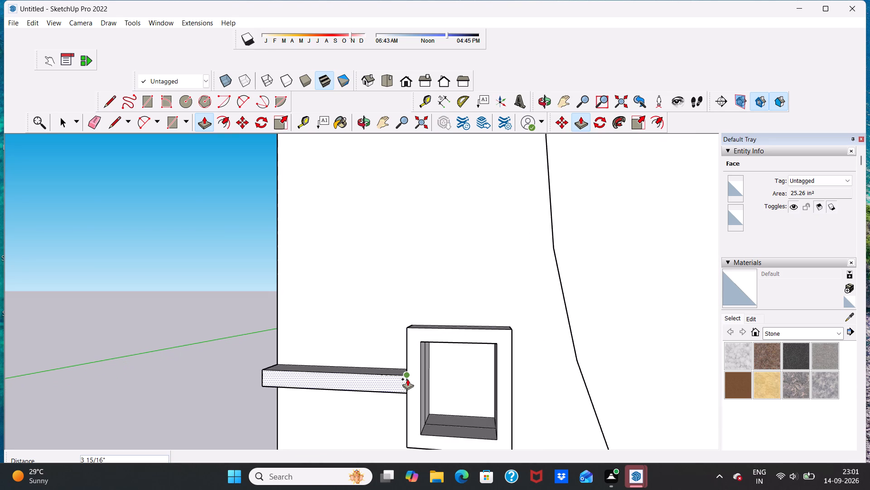
click(407, 379)
scroll(412, 352, down, 20)
scroll(412, 352, down, 4)
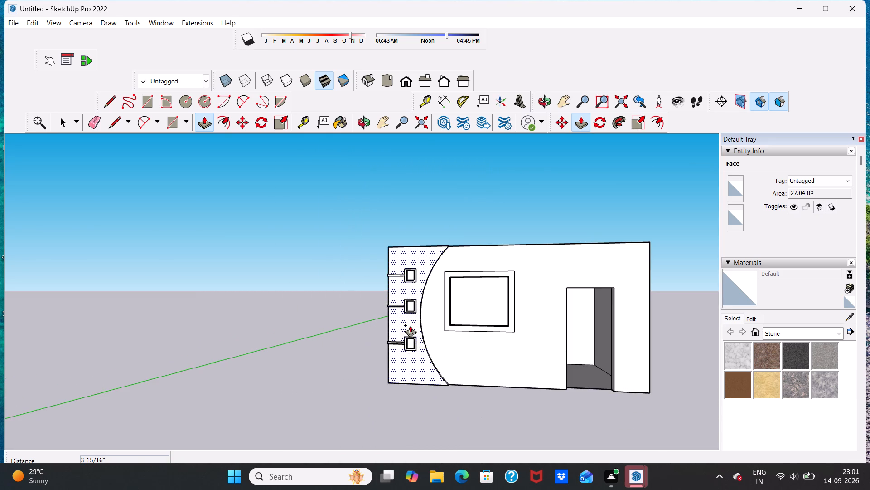
scroll(418, 291, up, 5)
key(space)
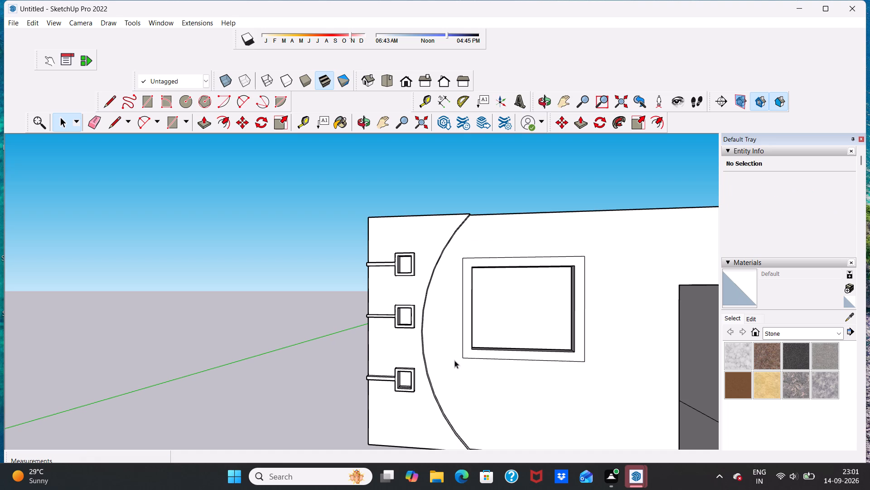
Examine the front wall's projecting frames and strips, arc-edged panel, window and door opening from several angles.
scroll(470, 356, up, 1)
middle_drag(475, 350, 343, 383)
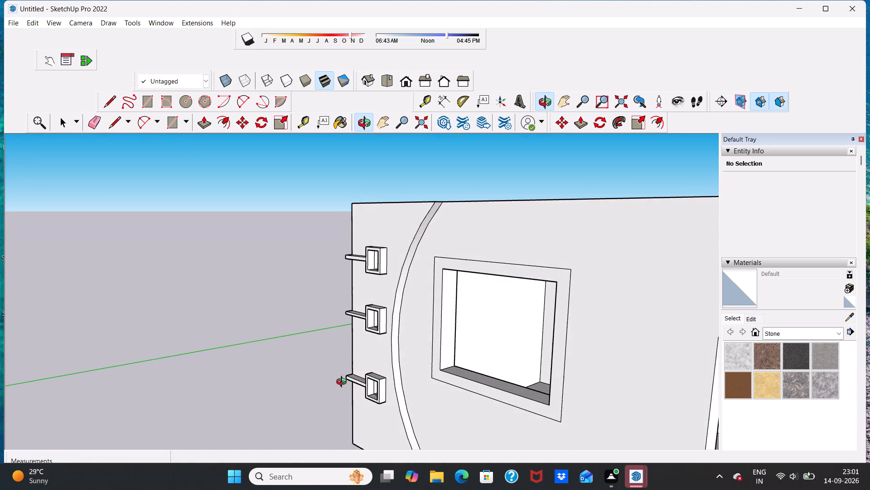
middle_drag(343, 383, 423, 358)
scroll(424, 352, down, 12)
scroll(398, 337, up, 7)
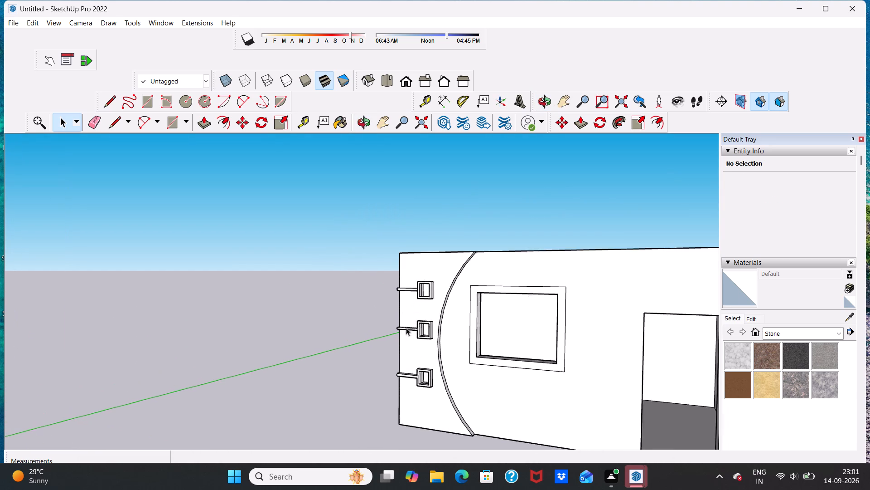
scroll(406, 328, up, 3)
middle_drag(411, 327, 405, 376)
scroll(411, 327, down, 1)
scroll(405, 324, up, 11)
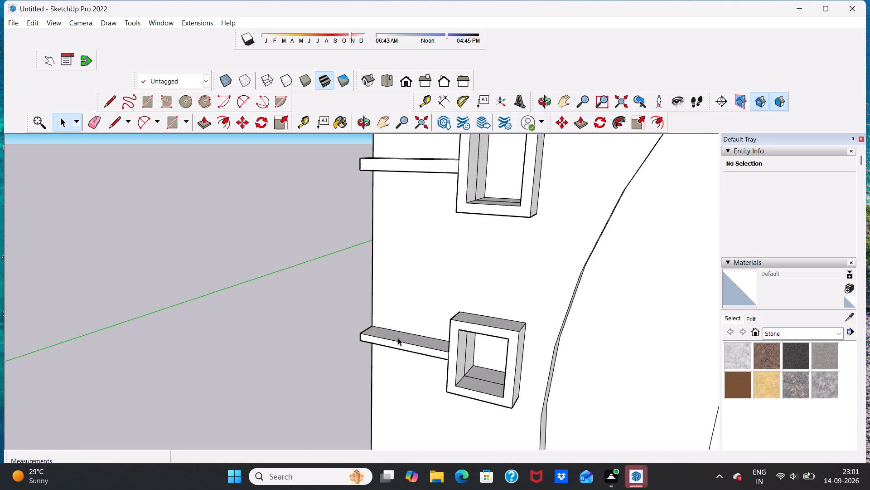
scroll(398, 338, up, 7)
scroll(393, 342, down, 20)
scroll(393, 342, down, 6)
middle_drag(425, 372, 503, 268)
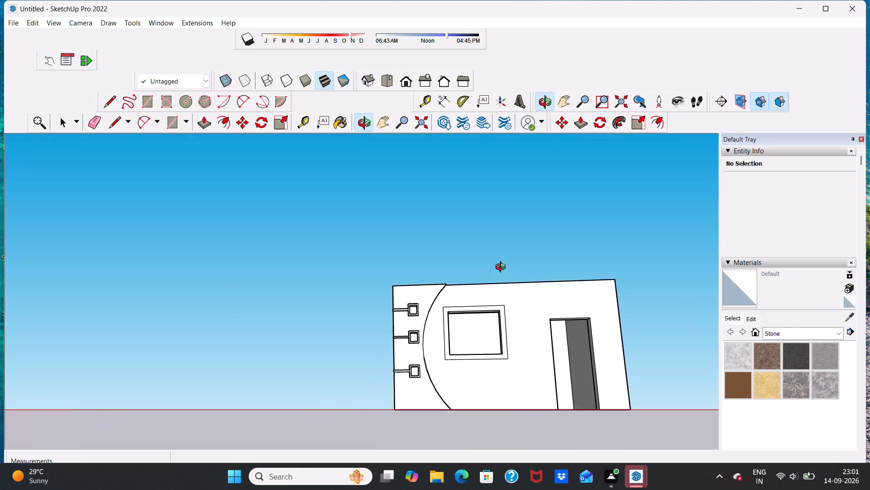
middle_drag(503, 268, 491, 360)
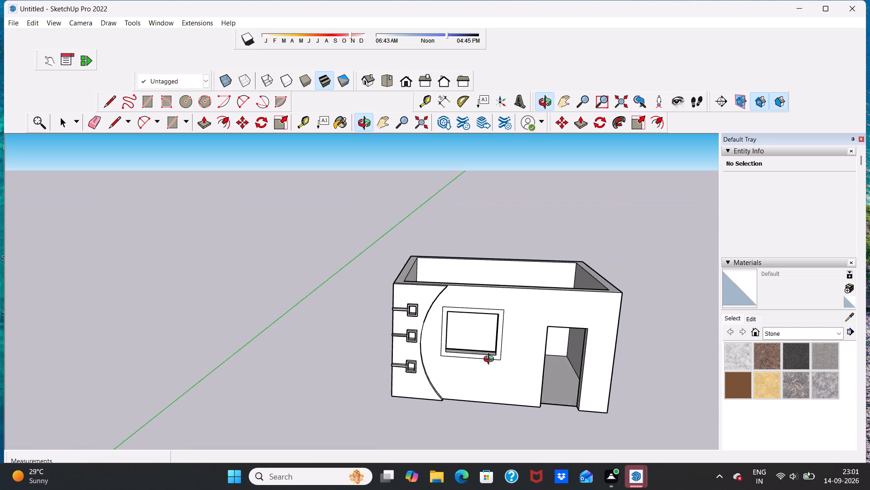
middle_drag(491, 360, 494, 333)
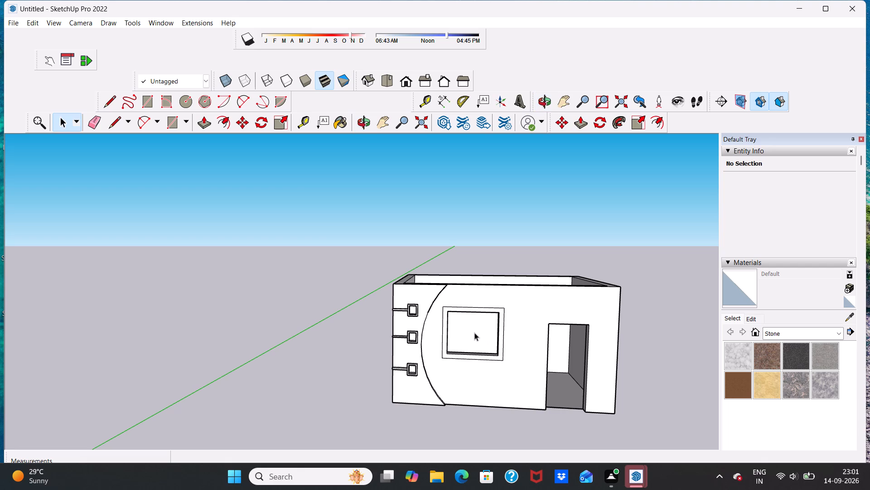
scroll(474, 333, down, 4)
scroll(516, 317, up, 7)
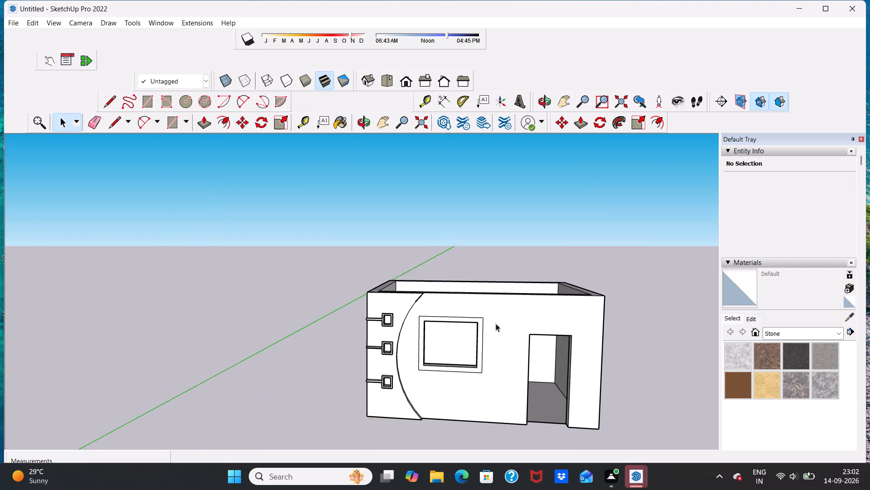
scroll(496, 323, up, 5)
middle_drag(487, 358, 498, 360)
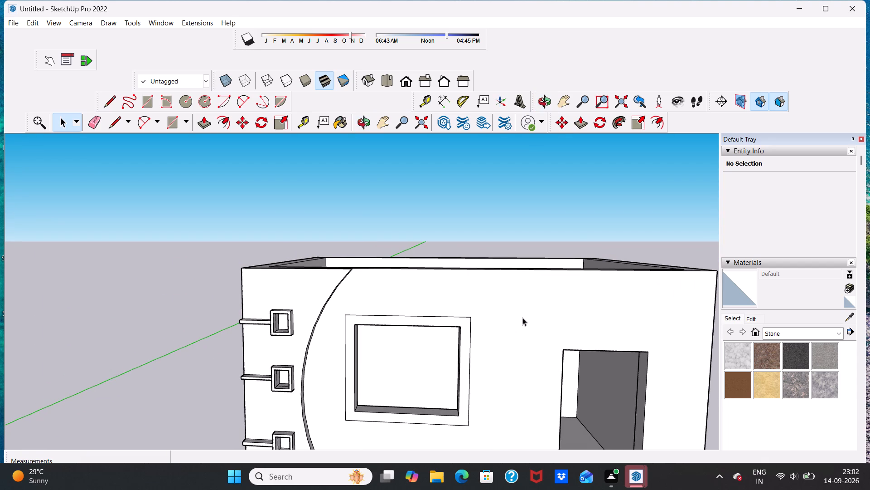
scroll(524, 316, down, 6)
scroll(523, 300, up, 9)
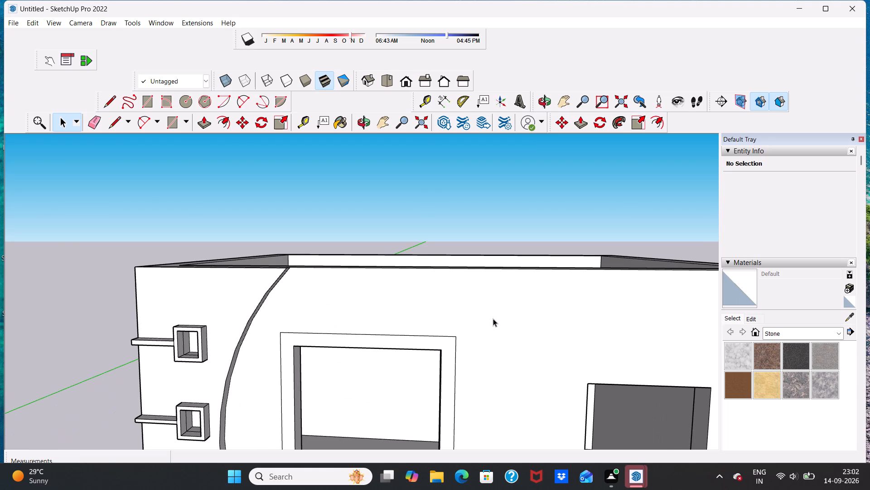
scroll(499, 296, down, 4)
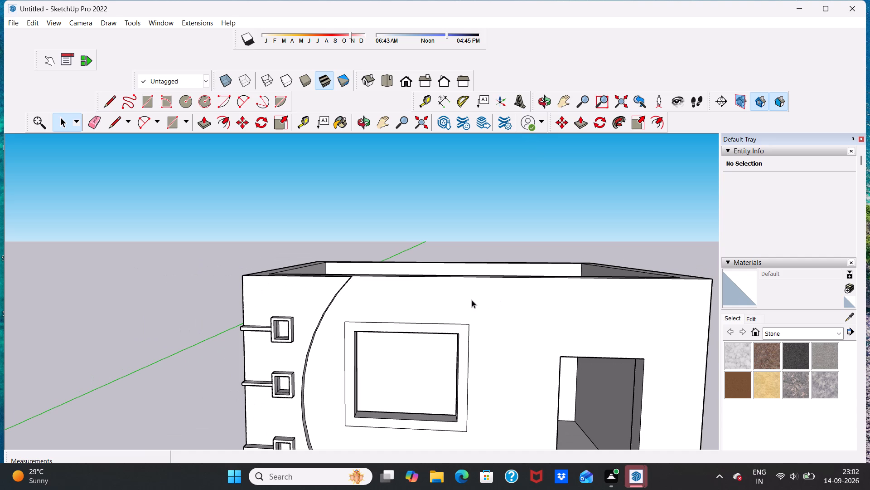
scroll(474, 300, down, 9)
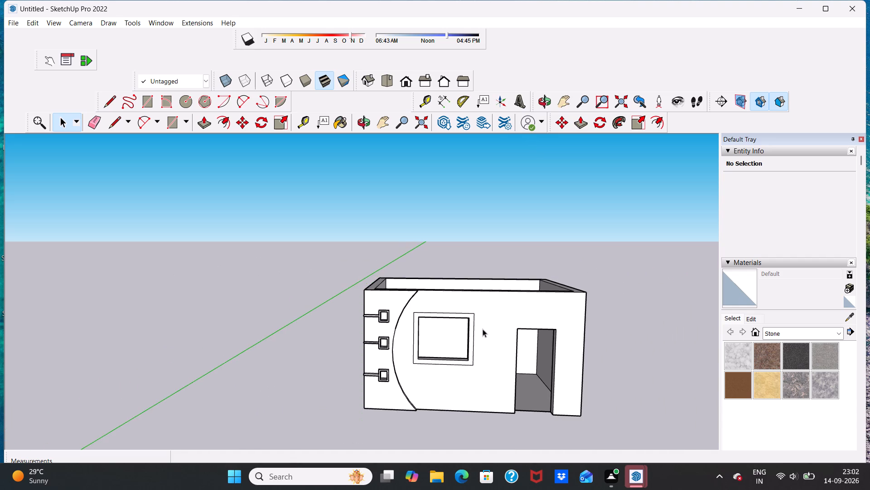
Draw a narrow vertical rectangle about 2 7/16" by 6' 8 5/16" down from the front wall's top edge, between the window and door.
scroll(487, 342, up, 6)
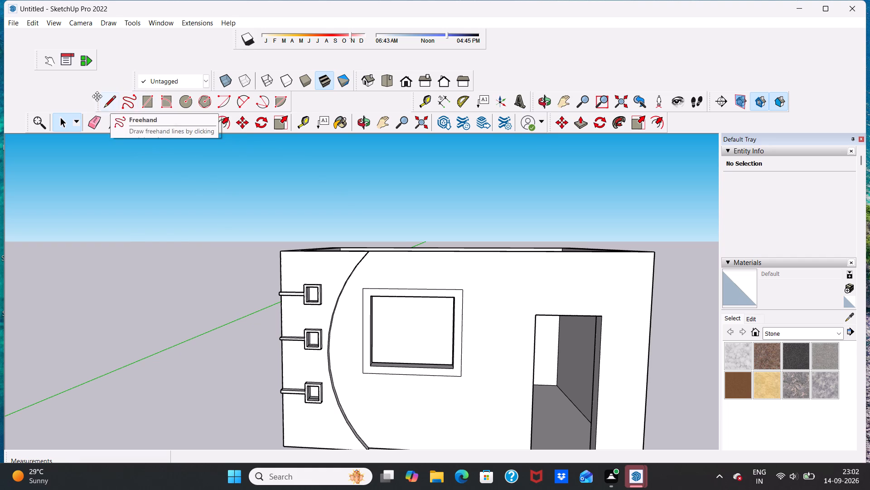
click(148, 99)
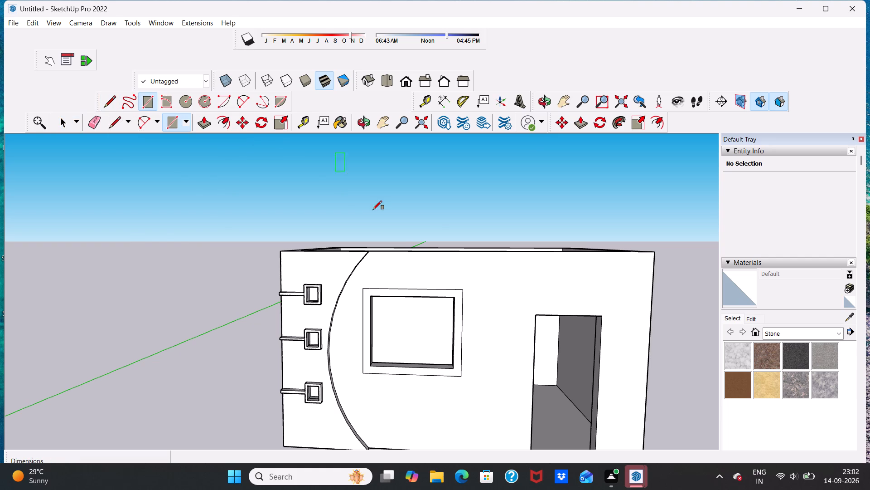
click(480, 254)
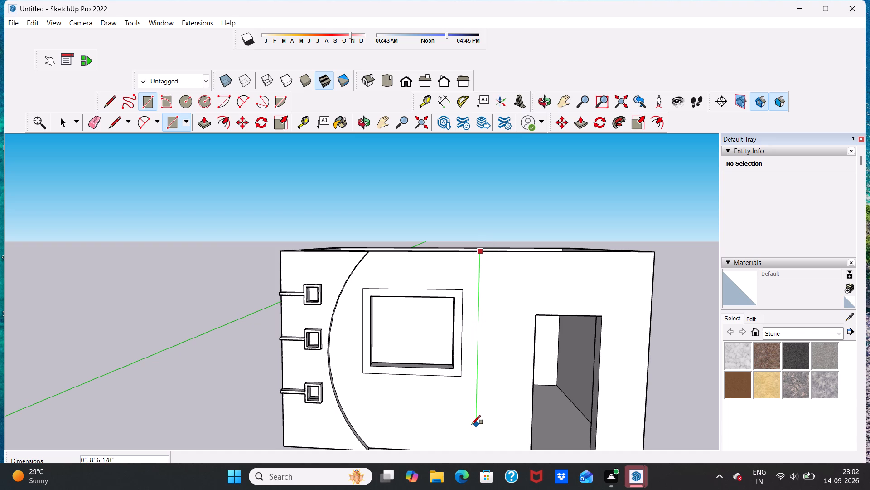
scroll(470, 419, down, 6)
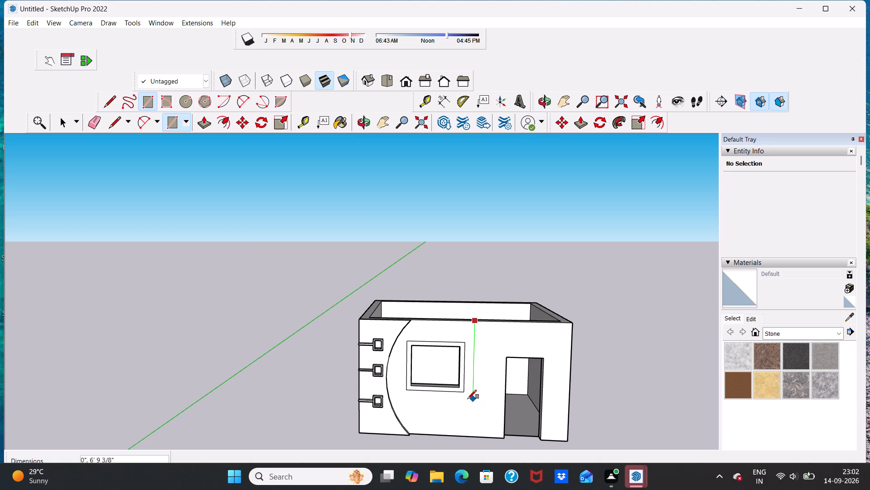
scroll(469, 399, up, 11)
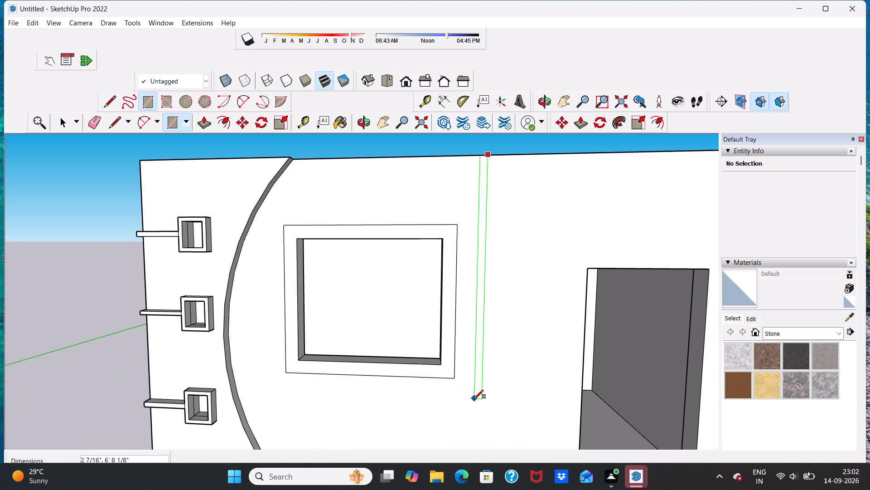
click(474, 399)
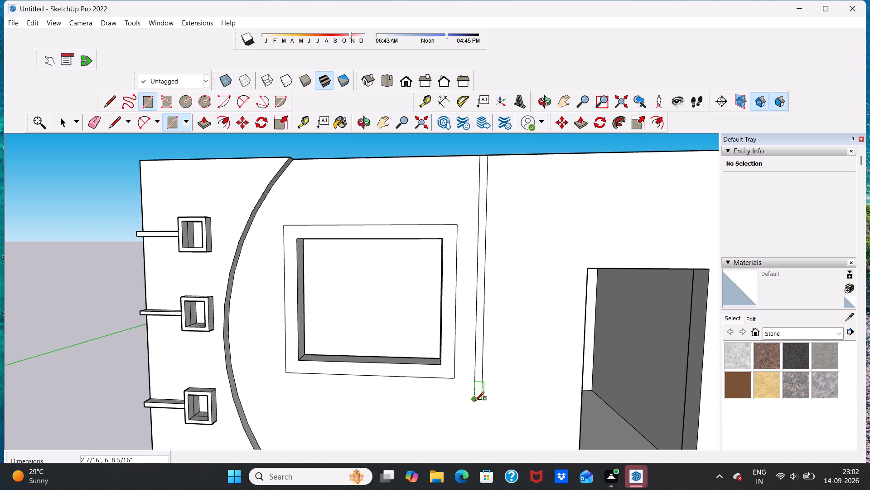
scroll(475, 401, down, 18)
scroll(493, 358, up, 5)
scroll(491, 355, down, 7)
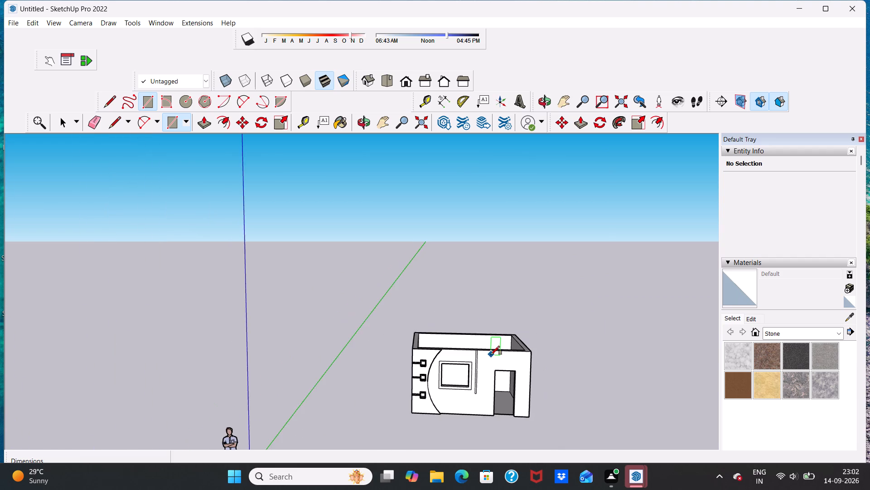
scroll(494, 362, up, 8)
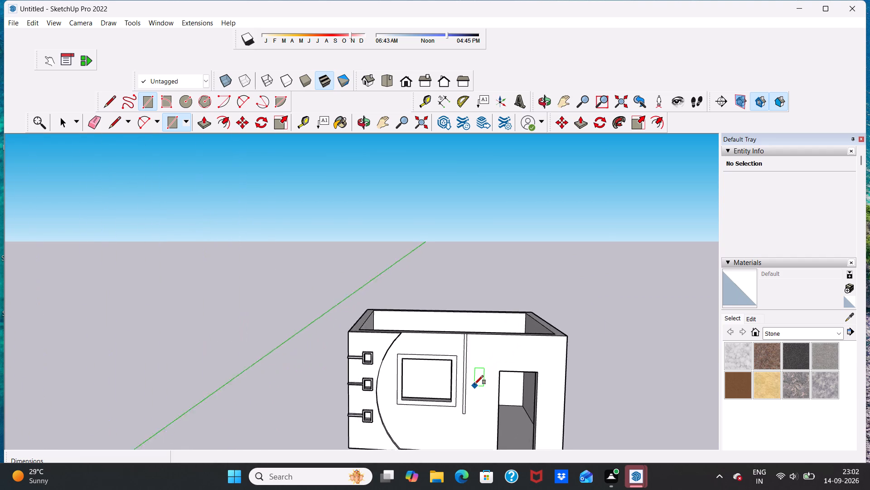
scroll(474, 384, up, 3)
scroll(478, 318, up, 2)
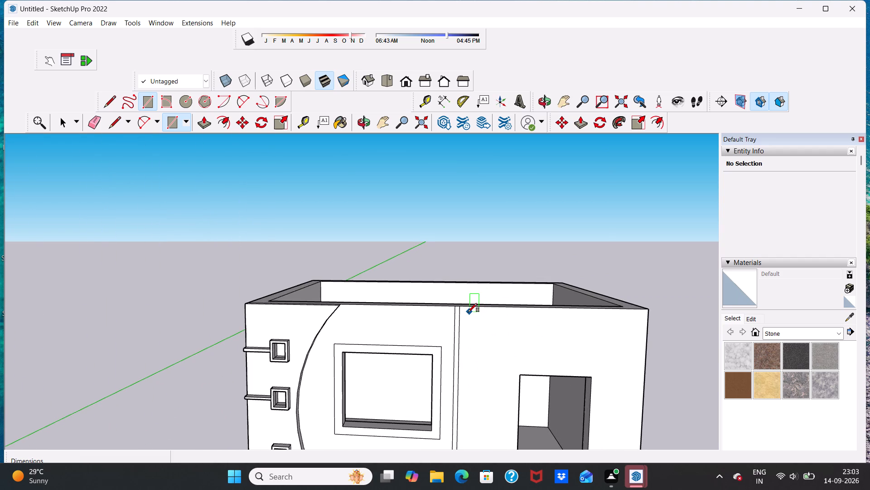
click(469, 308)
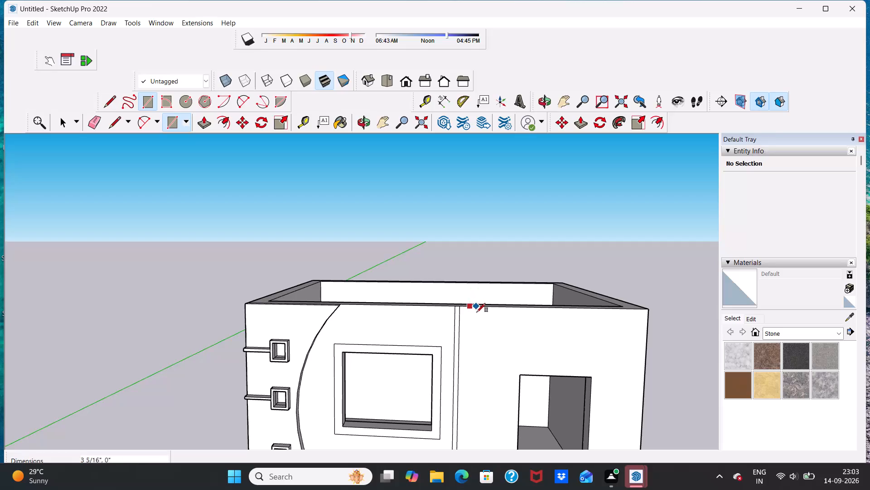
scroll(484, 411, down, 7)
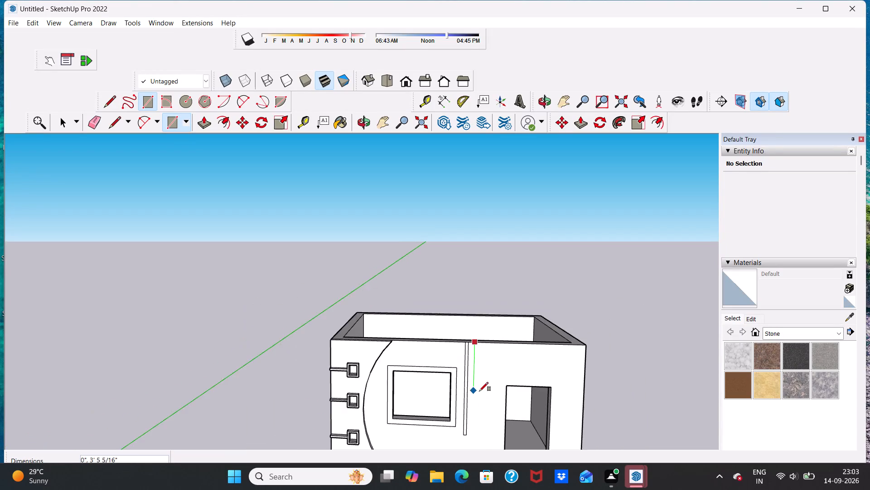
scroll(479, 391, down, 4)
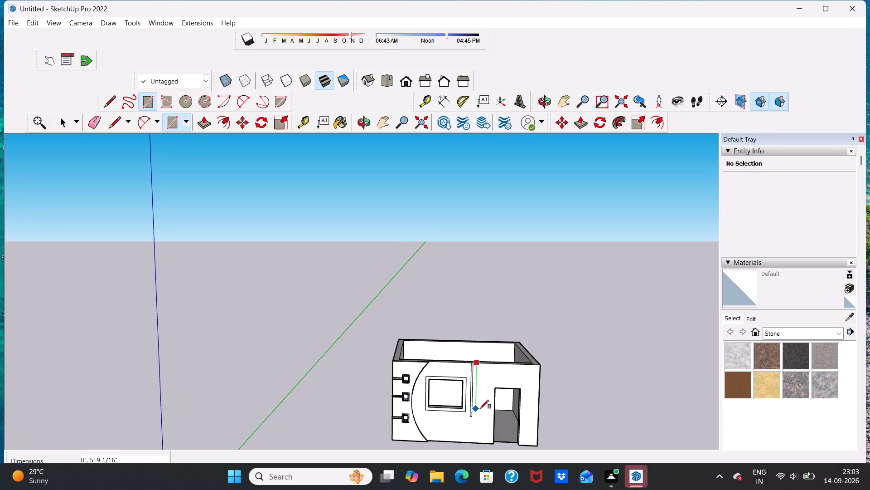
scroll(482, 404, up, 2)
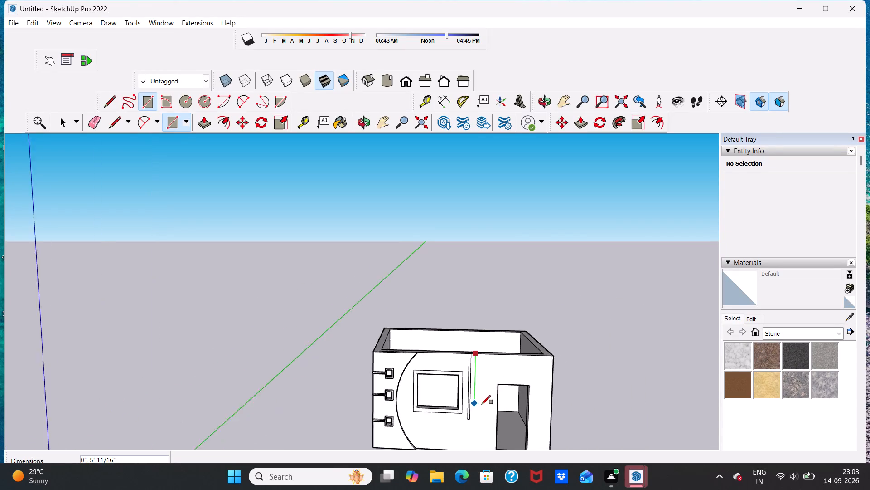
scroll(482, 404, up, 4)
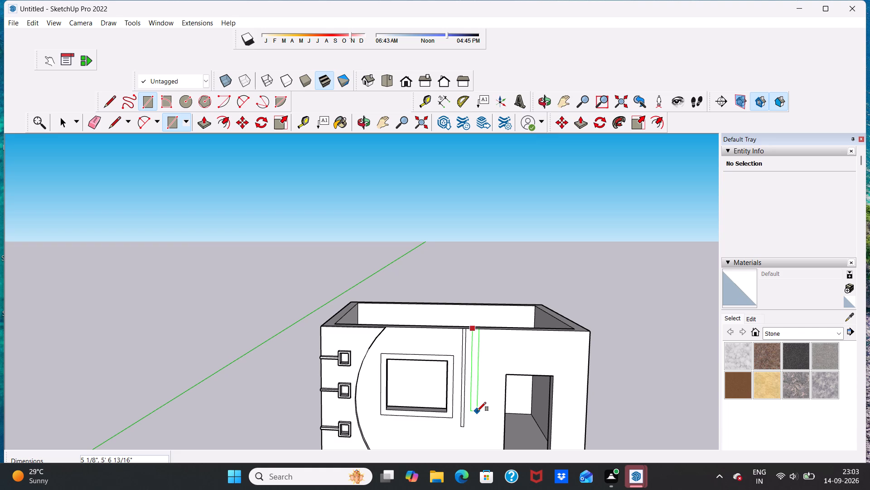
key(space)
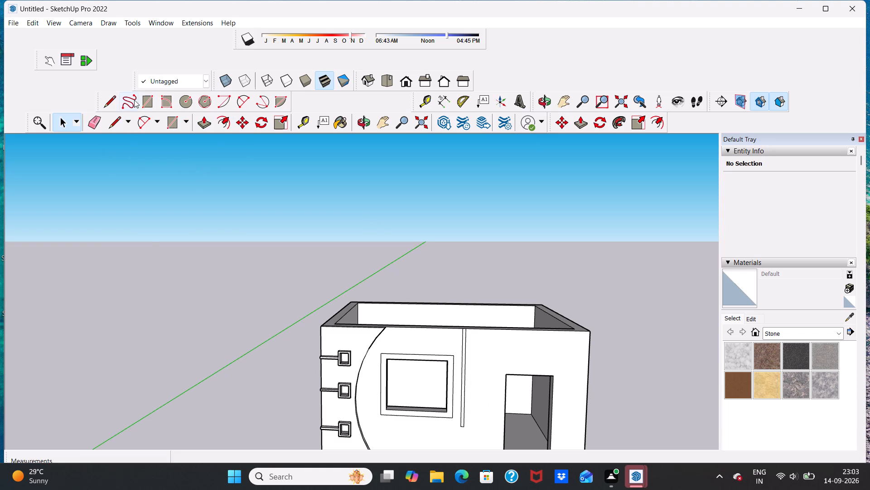
Draw a second narrow vertical strip with the Line tool, about 4' 10 7/8" down from the wall's top edge, beside the first strip.
click(110, 103)
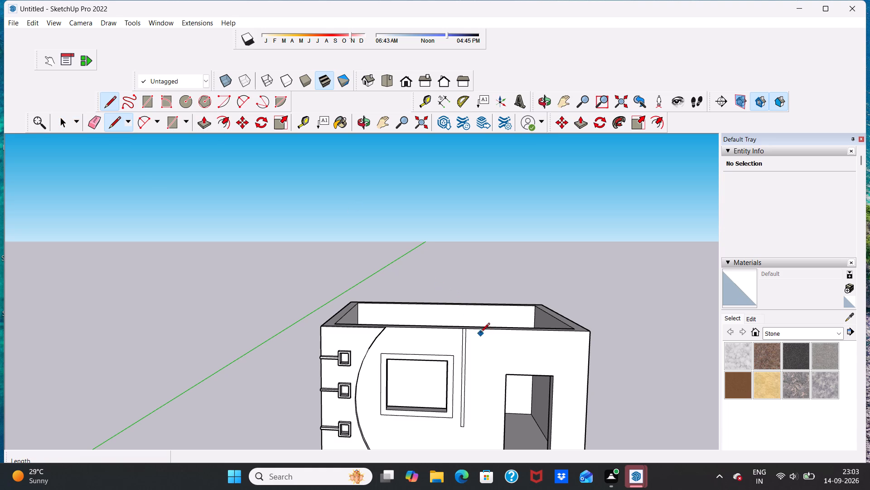
click(474, 332)
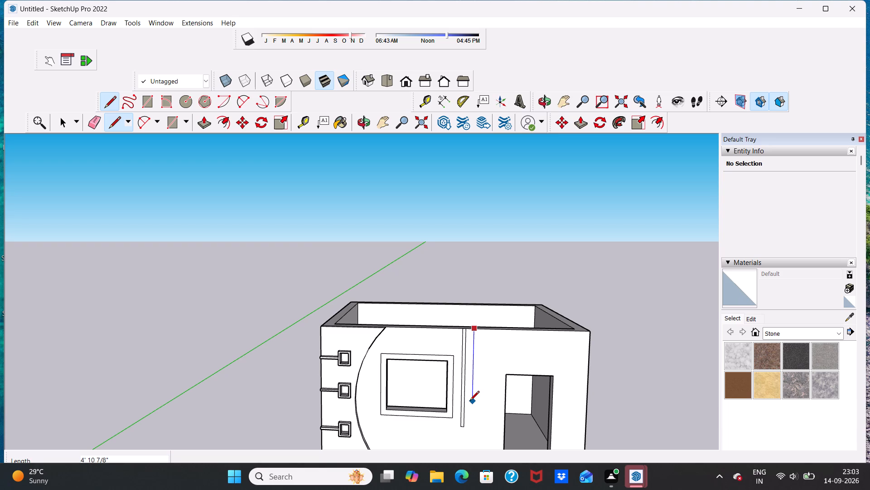
click(470, 401)
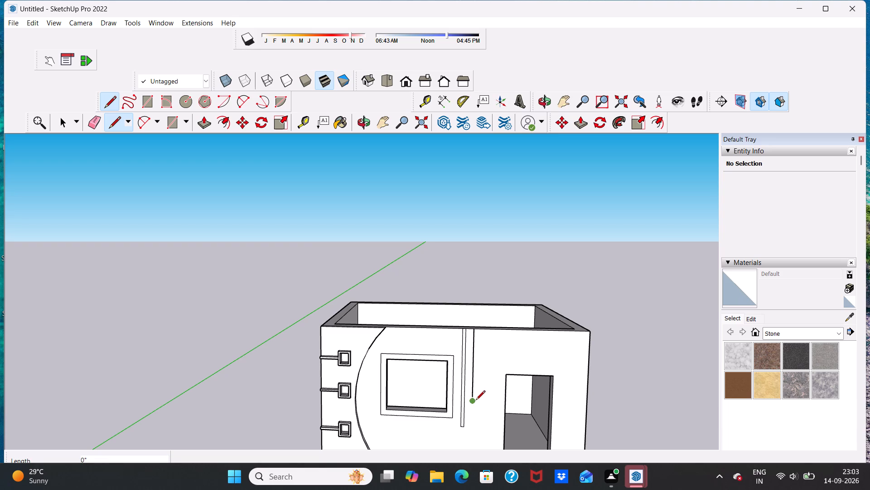
scroll(478, 396, up, 6)
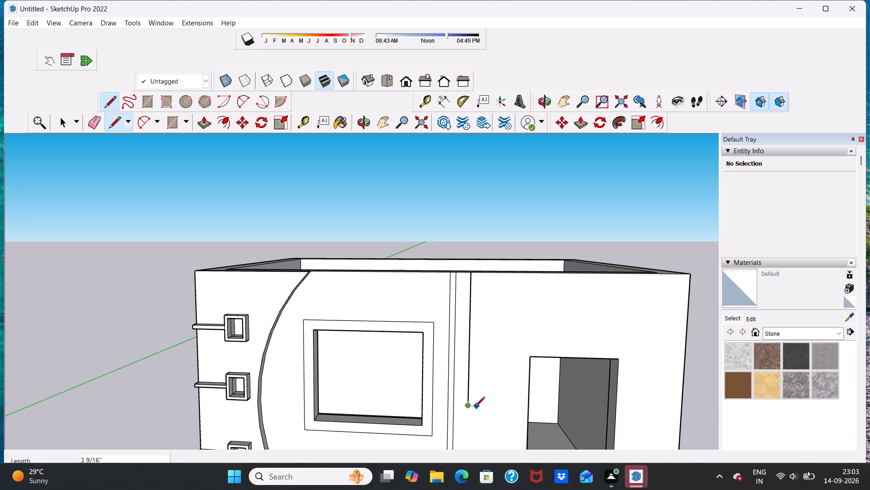
click(474, 406)
click(478, 274)
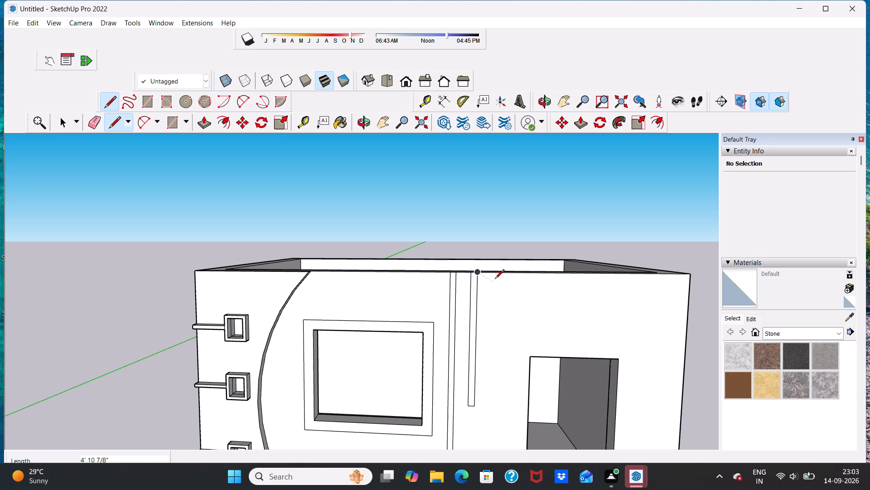
Draw a third narrow vertical strip about 2' 8 1/16" down from the wall's top edge, between the second strip and the door.
click(491, 274)
click(491, 347)
click(496, 345)
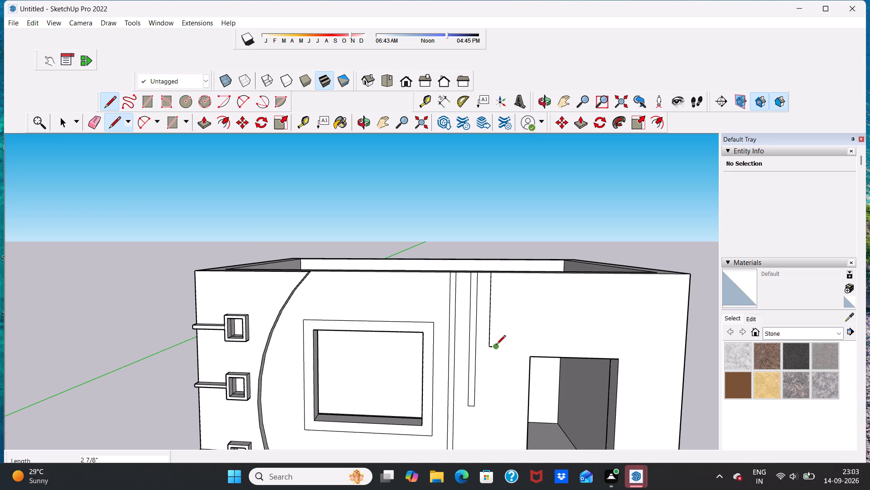
click(499, 275)
key(space)
Push the three vertical strips into the front wall, from longest to shortest about 1 5/16", 1 1/2" and 1 3/16" deep.
scroll(497, 279, down, 8)
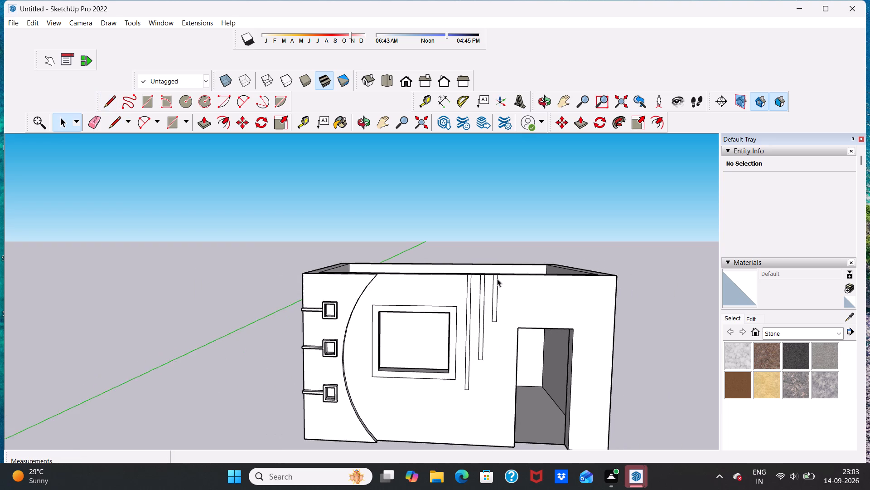
scroll(497, 279, down, 3)
scroll(533, 286, up, 3)
middle_drag(533, 285, 464, 334)
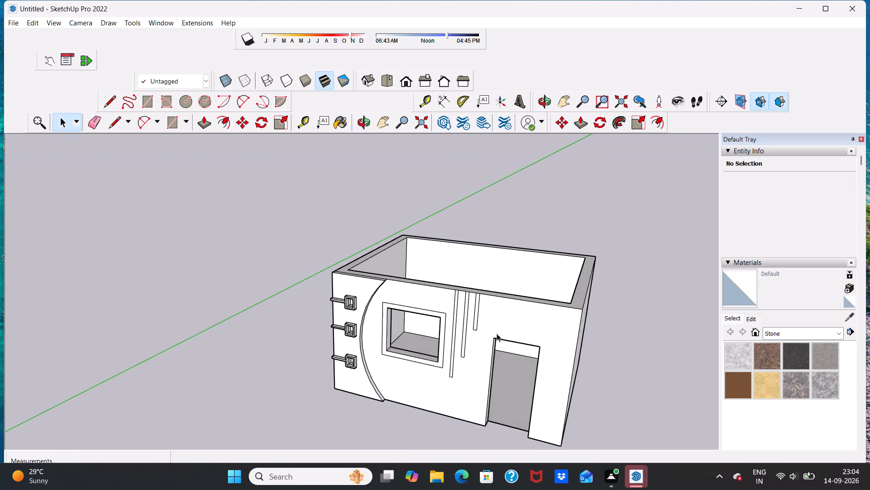
scroll(499, 332, up, 1)
middle_drag(503, 327, 440, 347)
scroll(450, 340, up, 4)
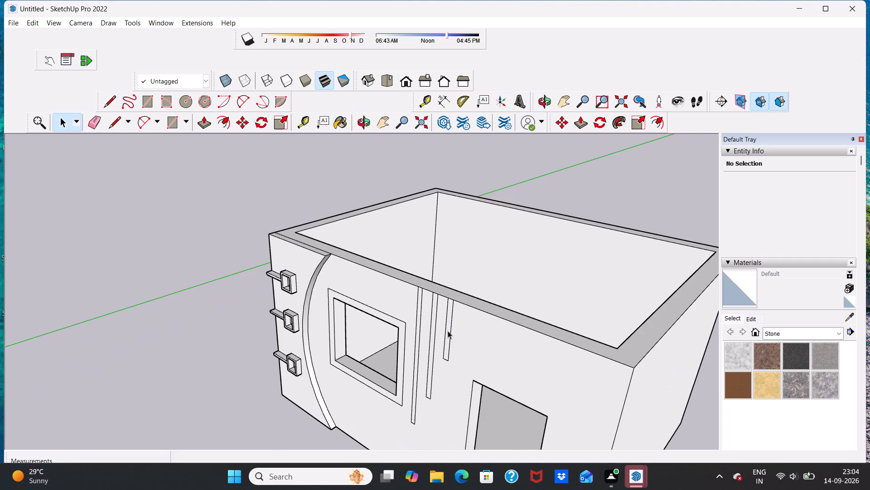
click(204, 123)
scroll(427, 321, up, 6)
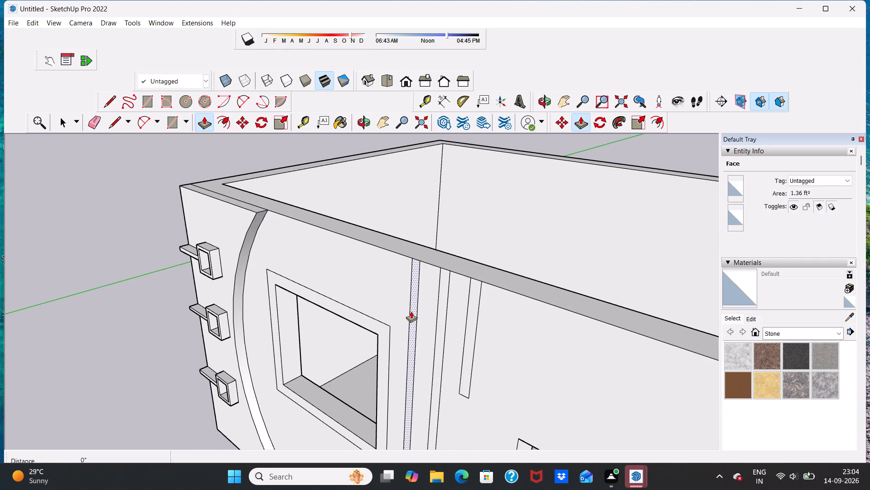
click(411, 311)
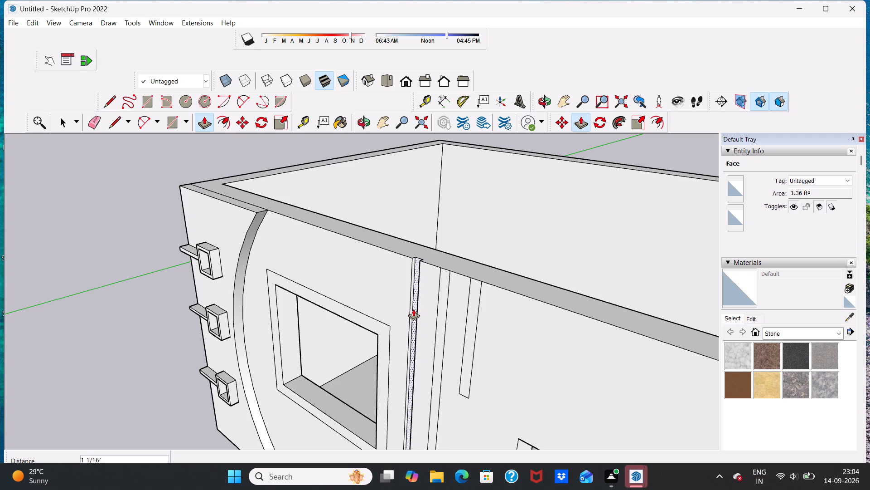
click(414, 309)
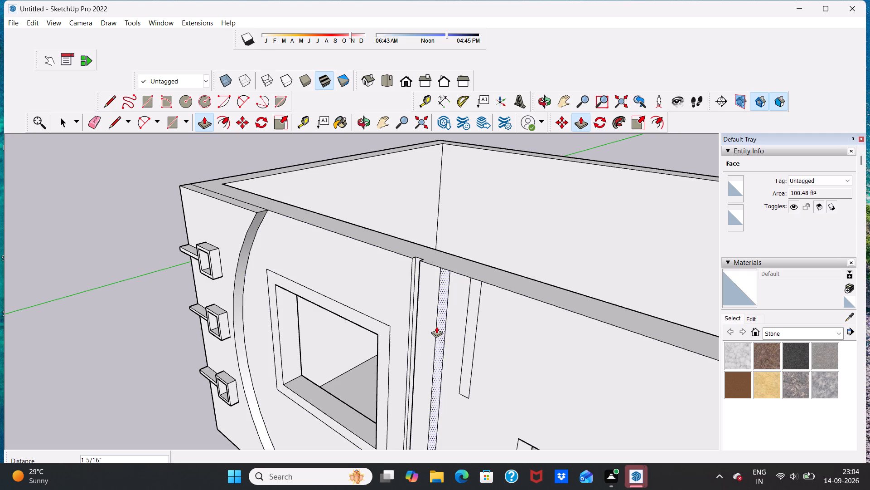
click(436, 326)
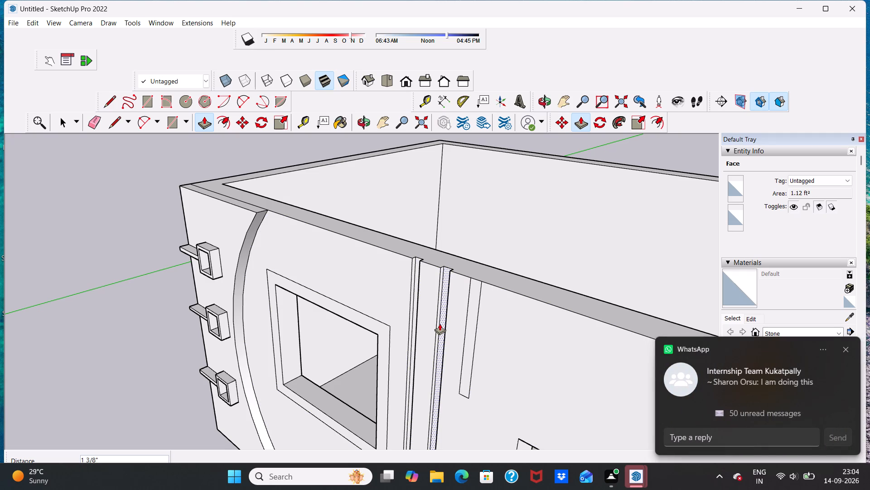
click(440, 323)
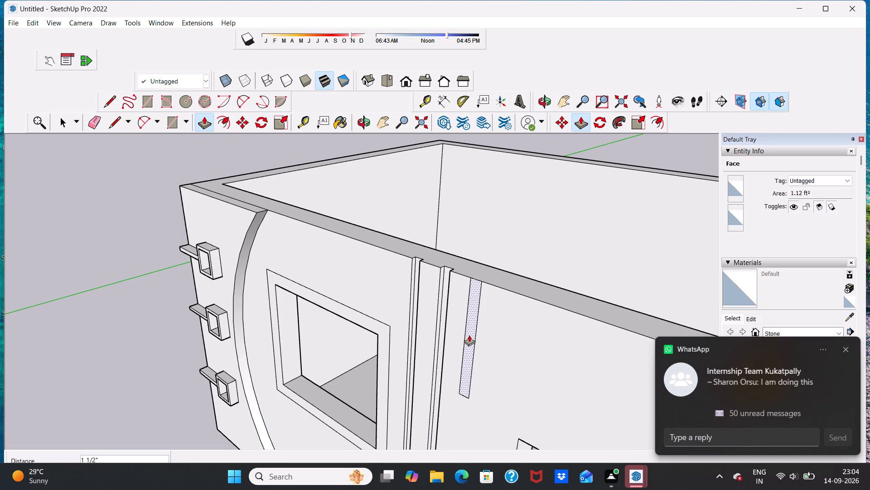
click(469, 335)
click(469, 329)
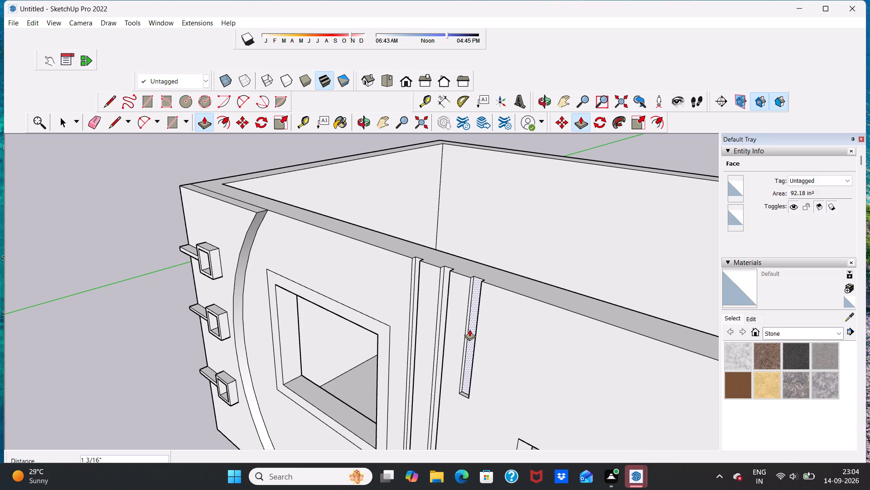
key(space)
Examine the three recessed vertical strips between the window and door from several angles.
scroll(451, 337, down, 15)
middle_drag(413, 382, 415, 382)
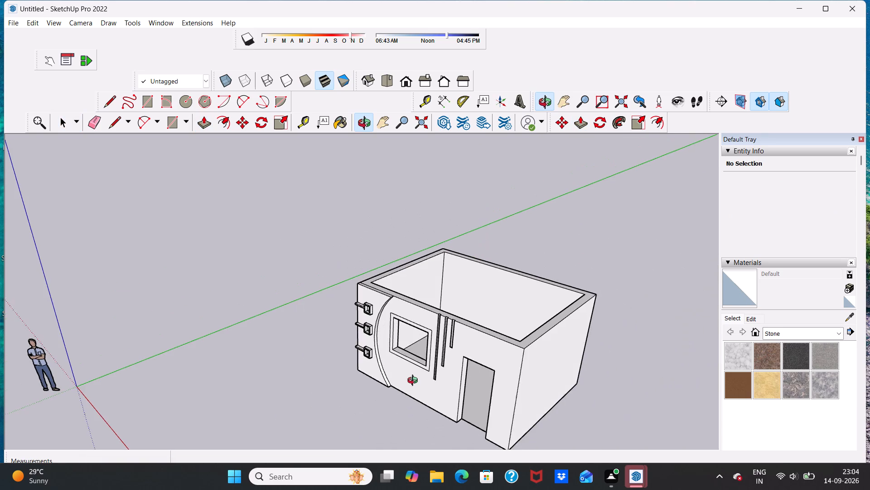
middle_drag(415, 382, 498, 362)
scroll(456, 325, up, 12)
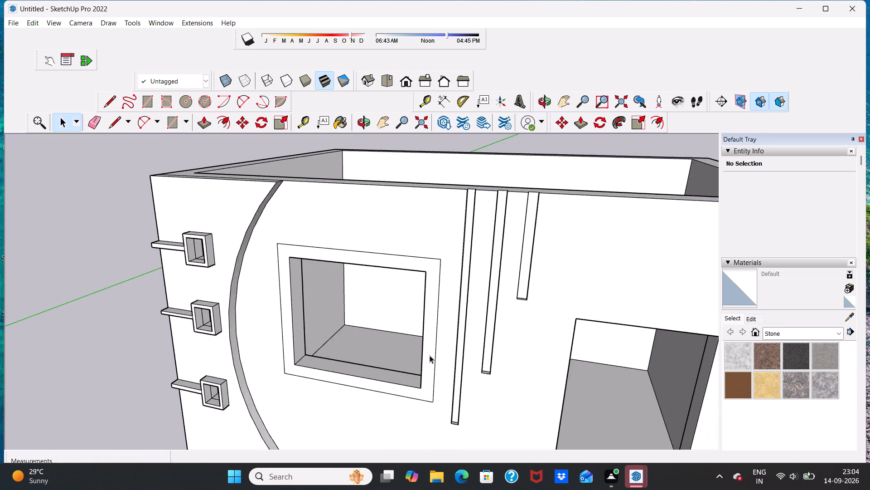
scroll(430, 355, up, 4)
scroll(467, 342, down, 15)
middle_drag(454, 350, 507, 335)
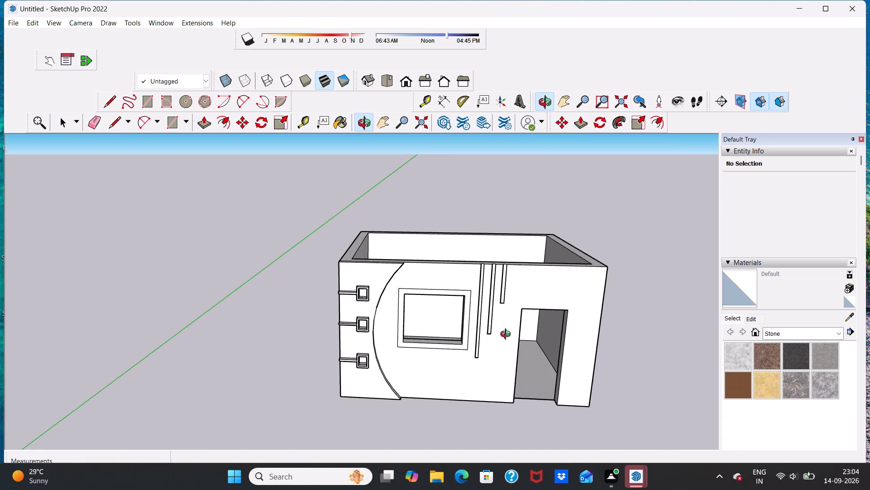
middle_drag(507, 335, 473, 345)
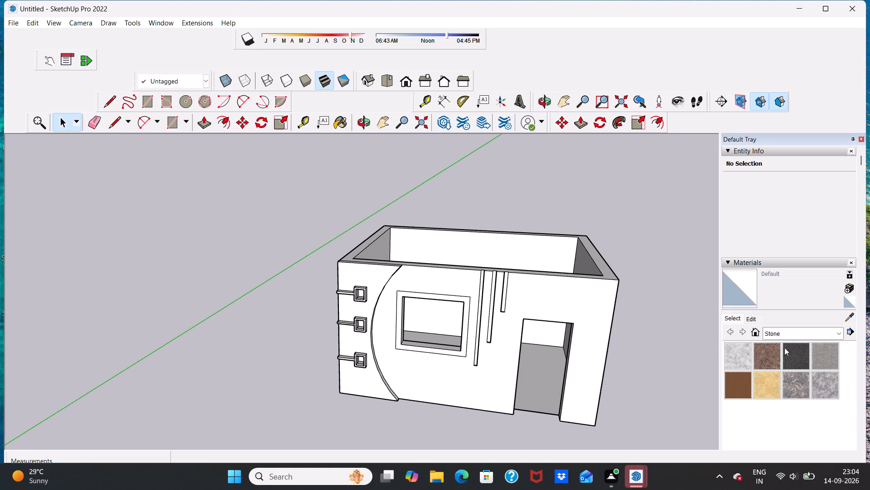
Paint the faces of the three recessed vertical strips with the Granite Dark Gray stone material.
click(795, 352)
scroll(489, 325, up, 9)
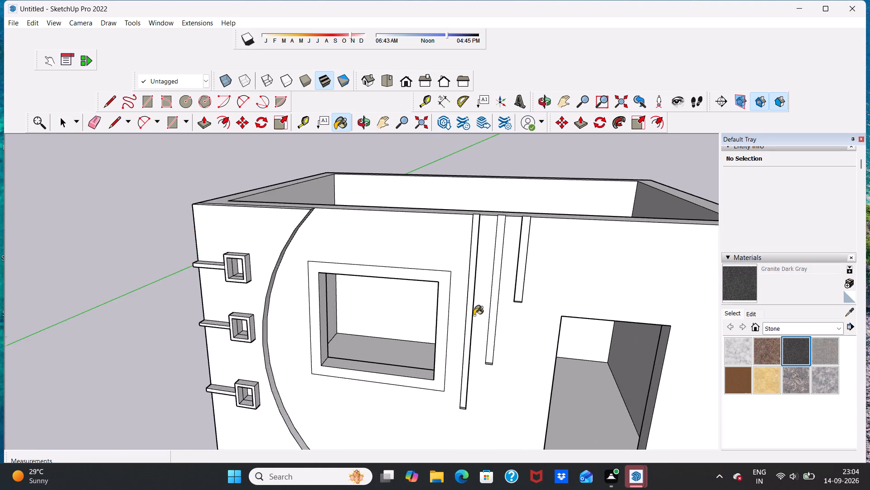
scroll(474, 315, up, 3)
click(467, 323)
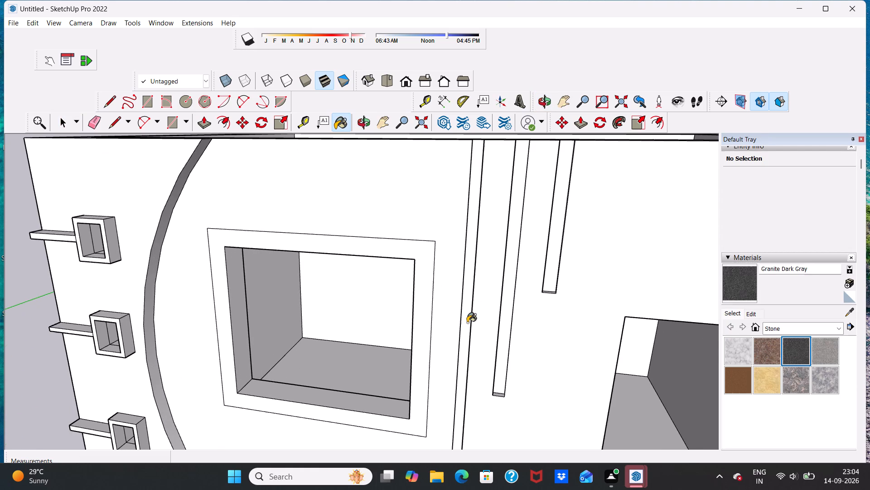
click(505, 328)
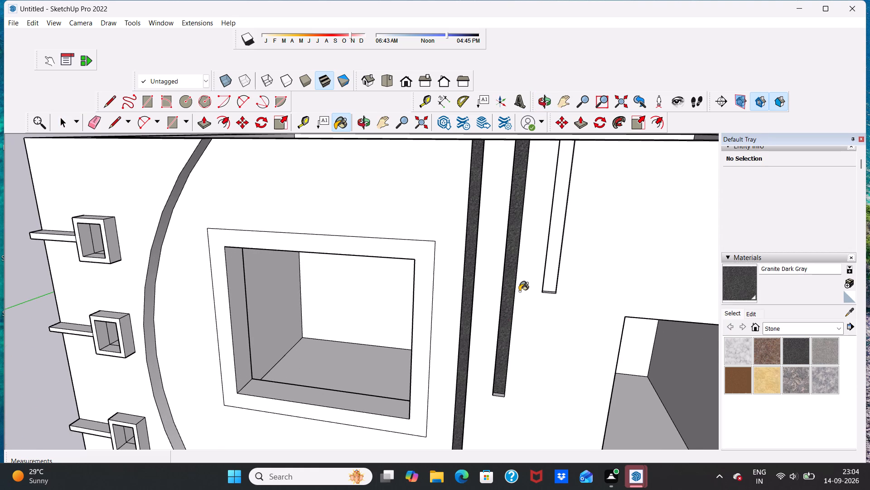
click(554, 265)
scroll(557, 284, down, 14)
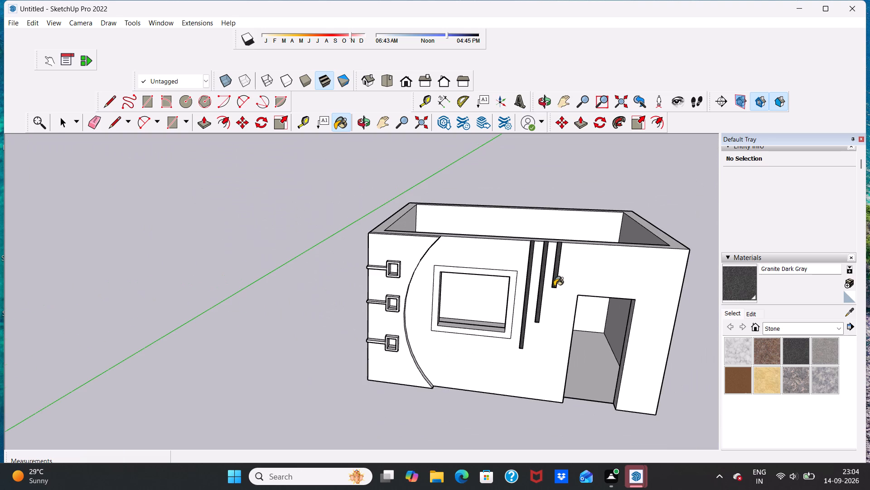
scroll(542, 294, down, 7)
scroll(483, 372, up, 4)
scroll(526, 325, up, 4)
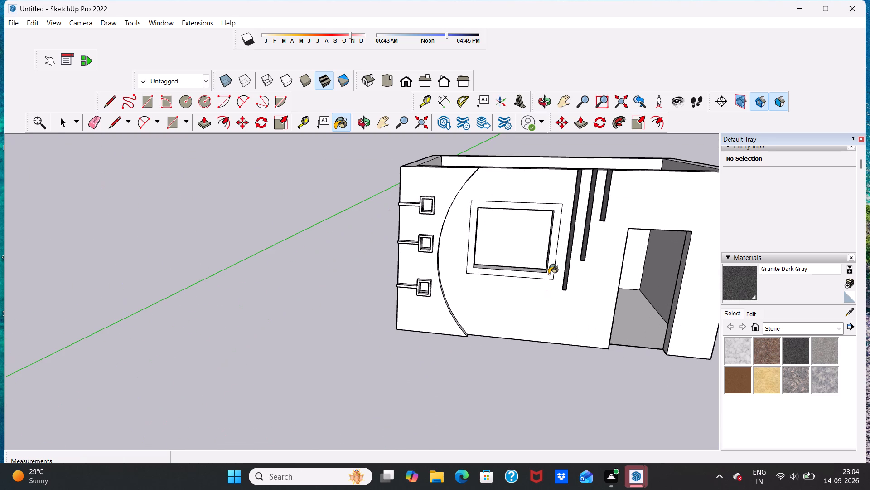
Paint the border around the front wall's window with the Granite Dark Gray stone material.
click(551, 277)
scroll(525, 300, down, 5)
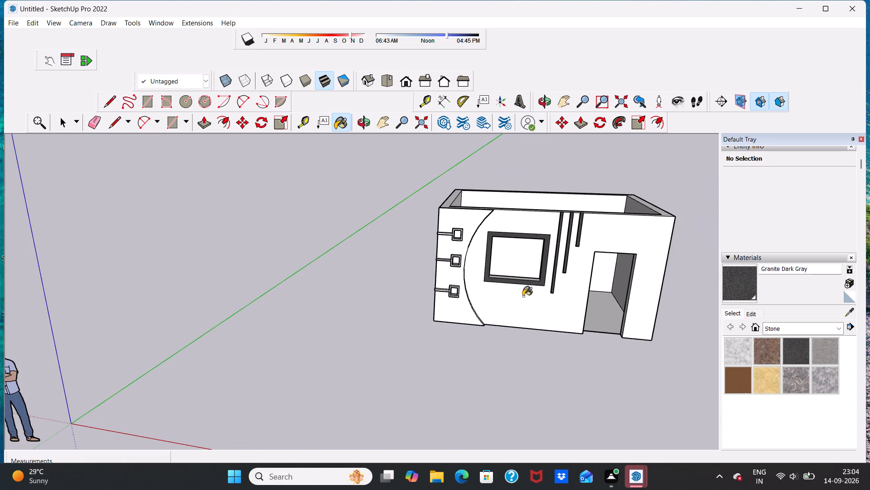
scroll(523, 293, down, 4)
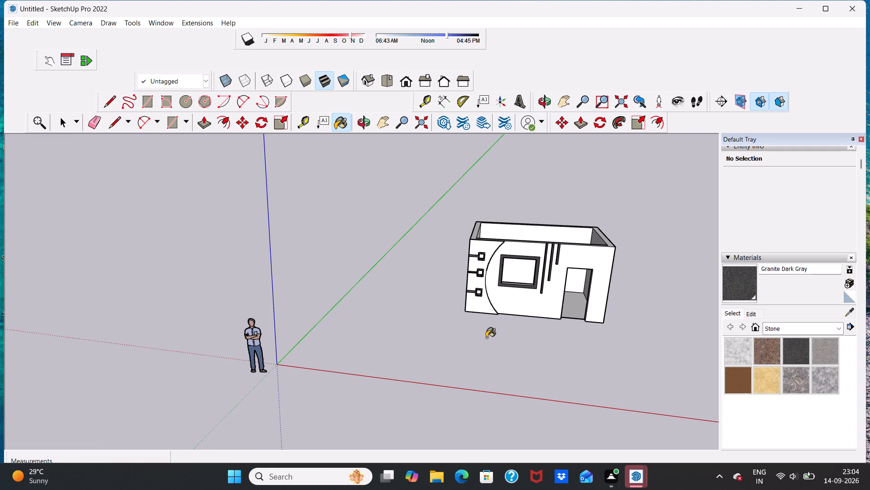
key(space)
Switch the material library to Colors and browse to the yellow-orange swatches.
scroll(544, 274, up, 4)
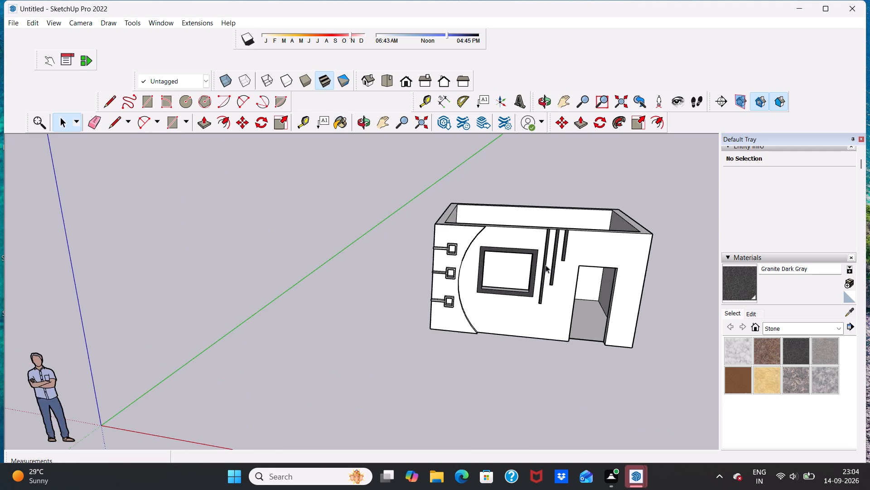
scroll(546, 265, up, 6)
scroll(530, 306, down, 7)
middle_drag(460, 299, 495, 329)
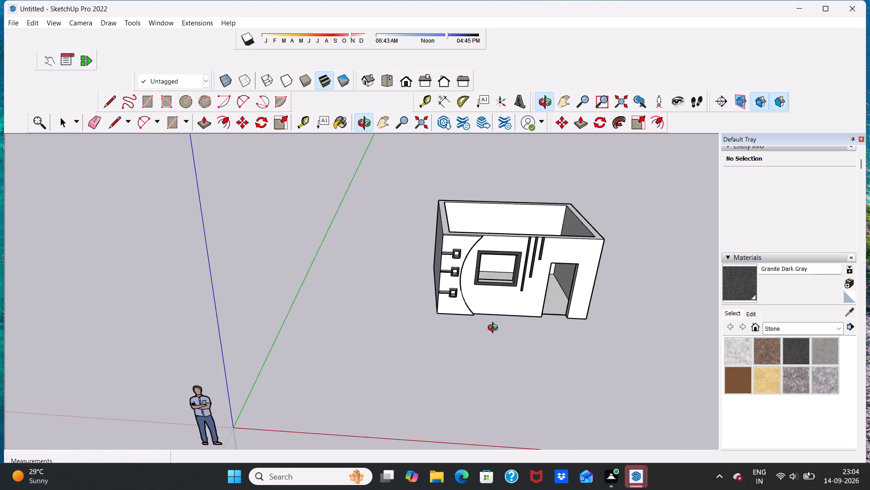
middle_drag(495, 329, 496, 323)
middle_drag(465, 294, 455, 249)
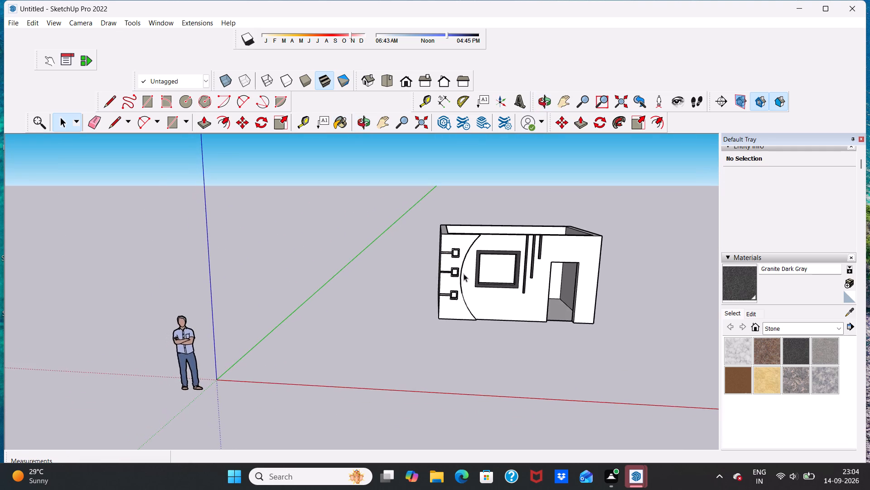
scroll(464, 260, up, 13)
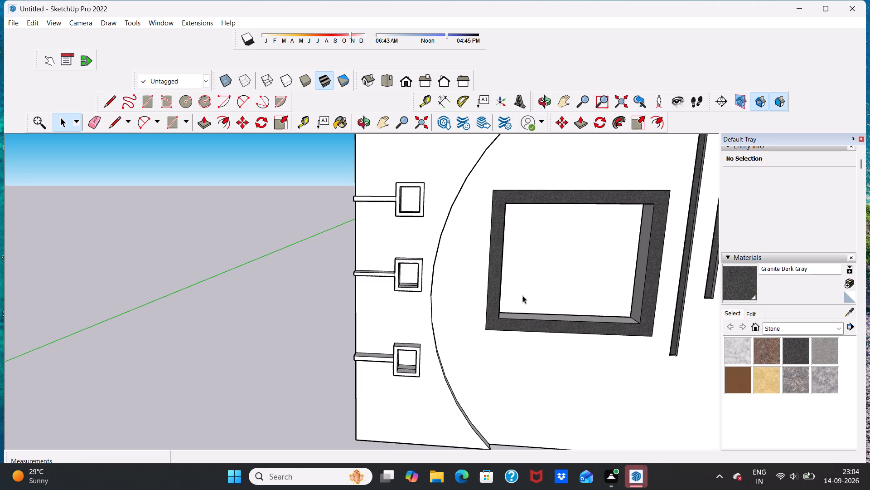
click(836, 328)
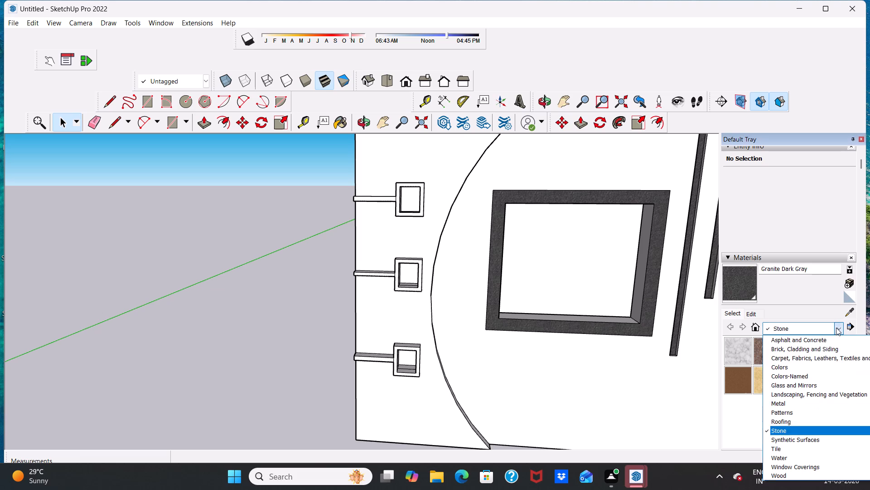
click(836, 367)
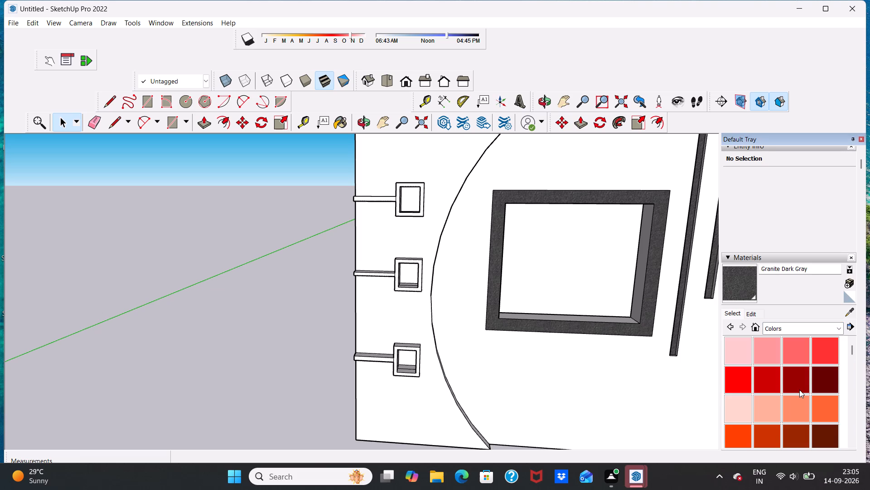
scroll(799, 390, down, 5)
scroll(798, 389, up, 2)
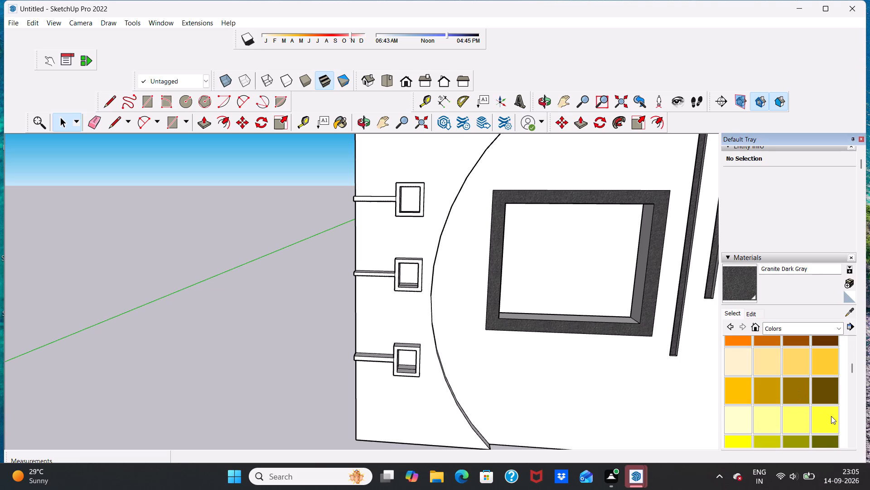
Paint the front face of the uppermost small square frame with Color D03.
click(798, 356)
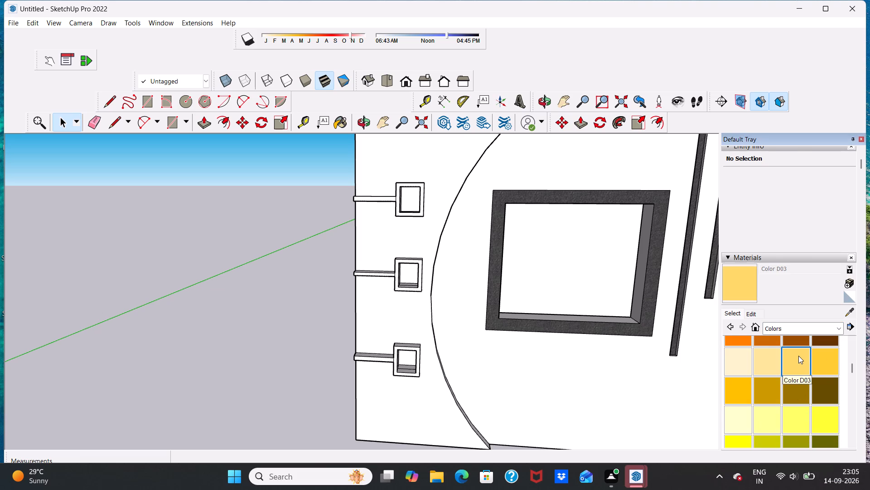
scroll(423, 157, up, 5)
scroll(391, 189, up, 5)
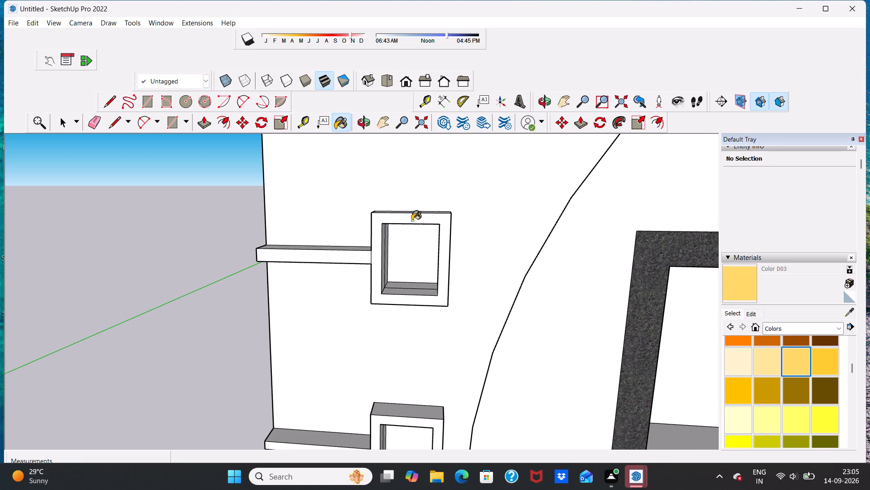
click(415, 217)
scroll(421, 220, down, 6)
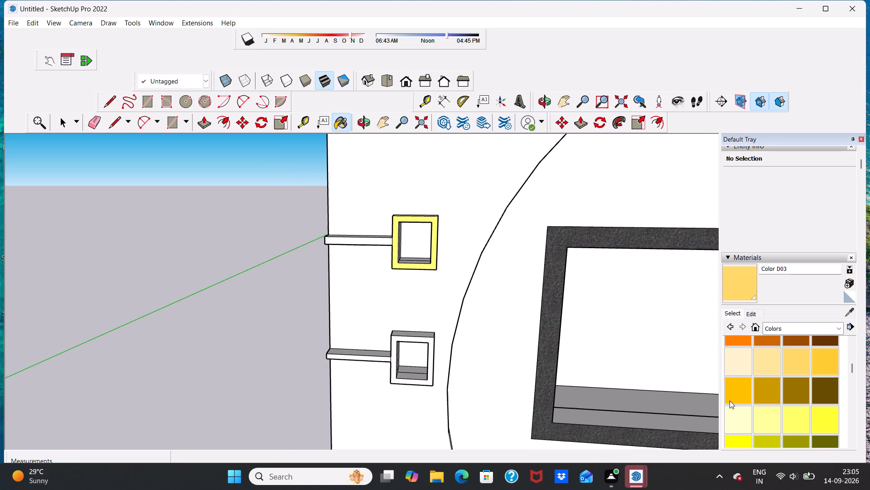
Paint the front face of the uppermost square frame and the front and top of its connecting bar with Color D02.
click(767, 358)
scroll(430, 224, up, 5)
click(428, 218)
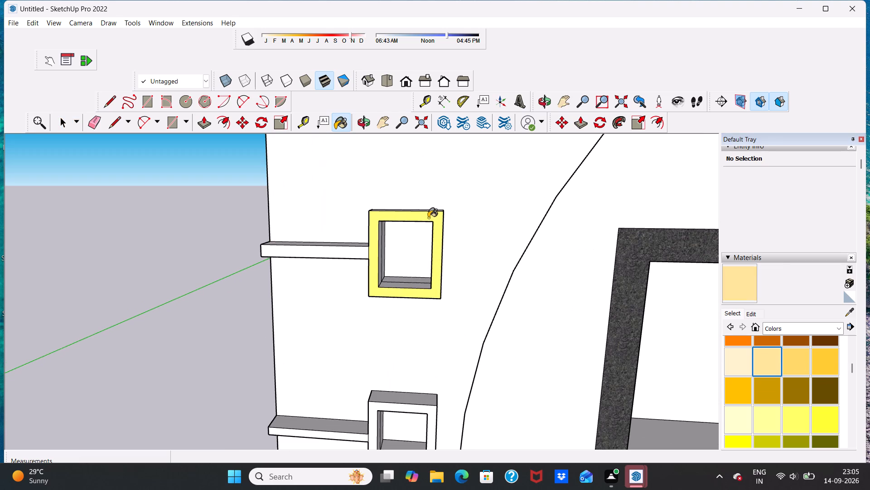
scroll(427, 255, down, 9)
scroll(385, 237, up, 11)
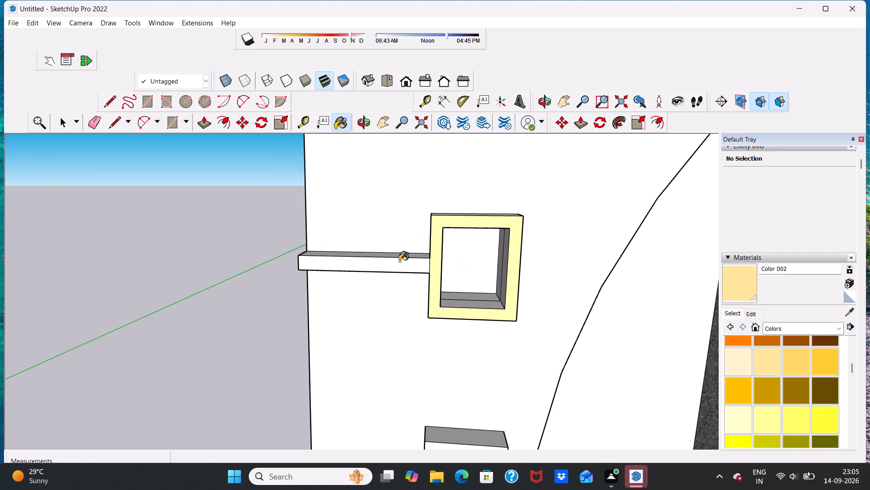
click(400, 262)
scroll(403, 258, up, 6)
click(404, 250)
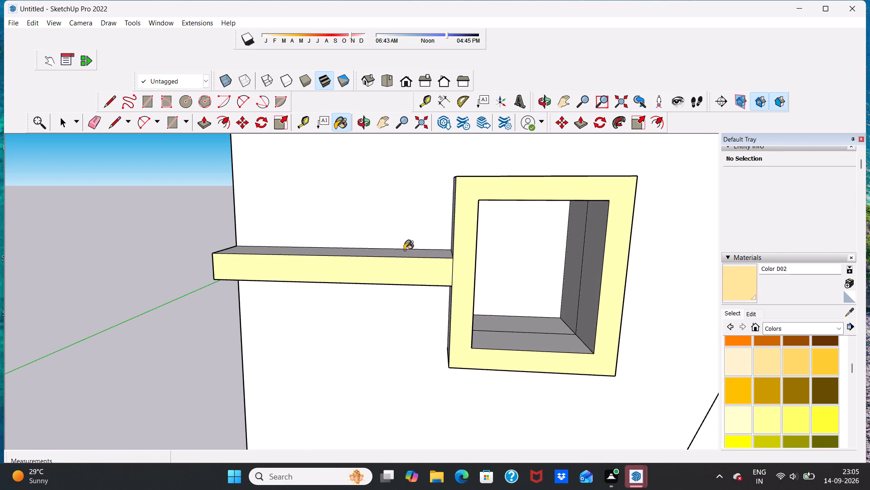
Paint the underside of the top bar and the uppermost frame's upper and far-side inner faces with Color D02.
scroll(396, 307, up, 3)
scroll(397, 309, down, 8)
middle_drag(386, 315, 385, 311)
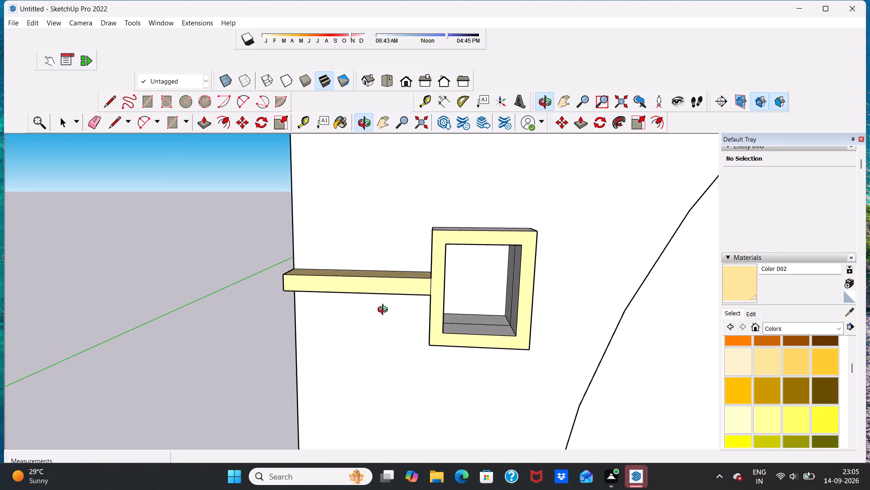
middle_drag(385, 311, 409, 221)
scroll(421, 324, up, 2)
scroll(402, 288, up, 4)
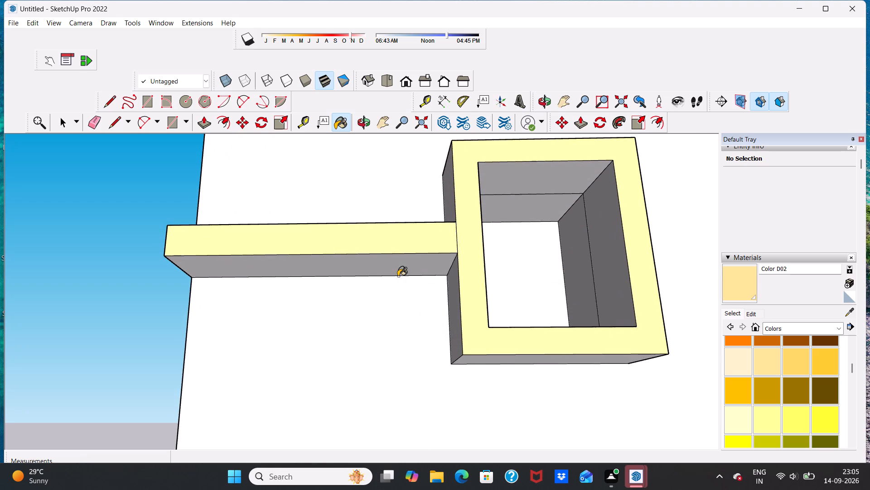
click(393, 265)
click(546, 180)
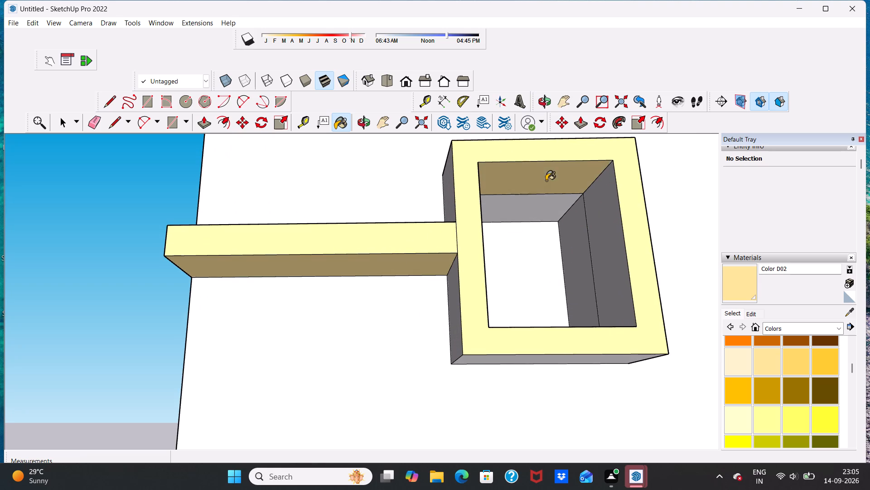
click(545, 202)
click(604, 232)
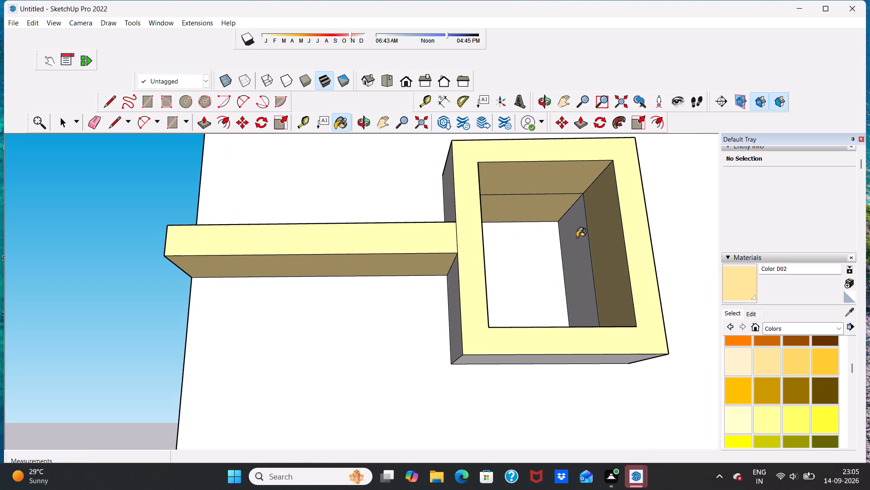
click(575, 239)
Paint the uppermost frame's bar-side inner faces, its outer side away from the bar and its underside with Color D02.
scroll(581, 241, down, 7)
middle_drag(584, 250, 461, 288)
click(503, 253)
click(525, 246)
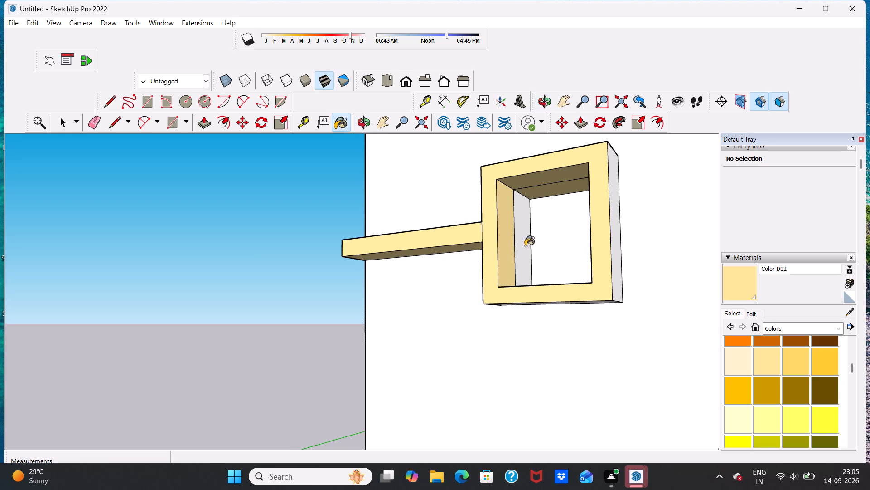
click(618, 249)
scroll(594, 278, down, 6)
middle_drag(571, 326, 579, 295)
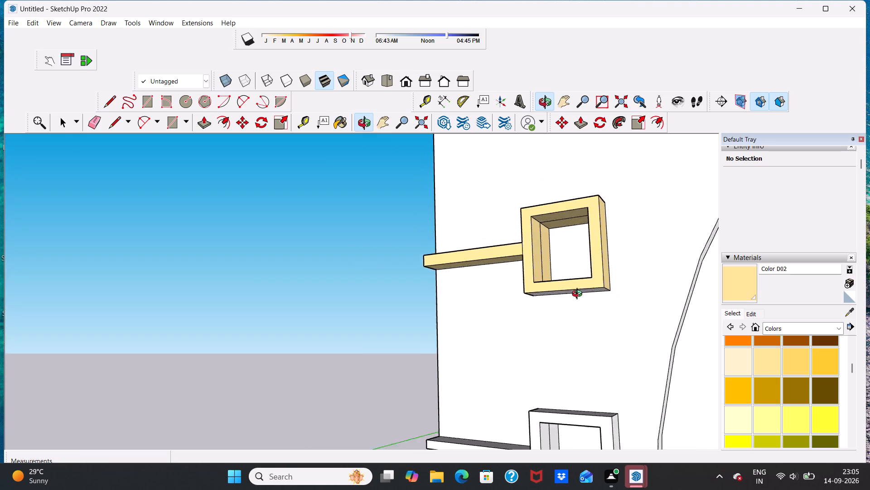
middle_drag(579, 295, 585, 202)
click(570, 277)
Paint the outer top face of the uppermost square frame with Color D02.
scroll(576, 261, down, 11)
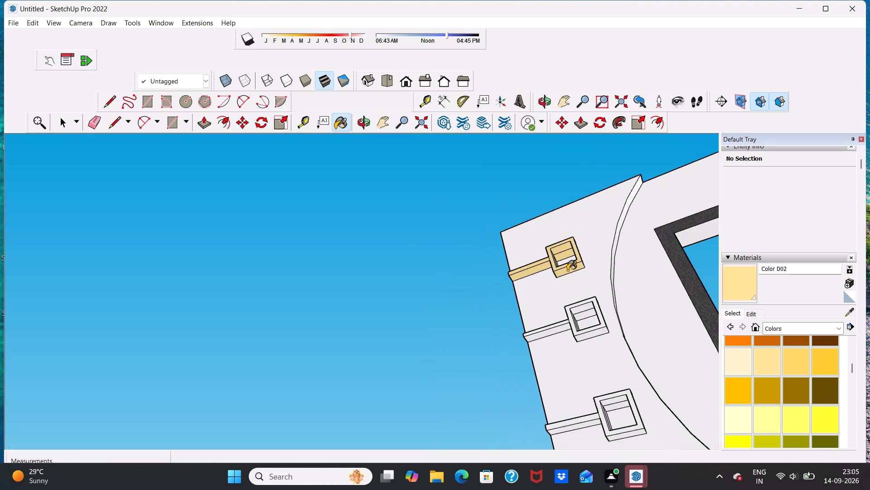
scroll(567, 270, down, 2)
middle_drag(566, 271, 589, 457)
middle_drag(558, 237, 566, 315)
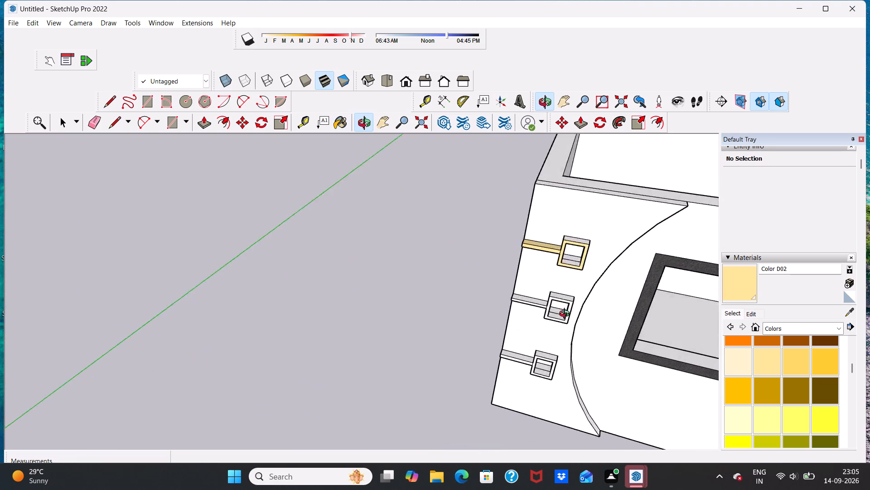
middle_drag(566, 315, 567, 334)
scroll(579, 244, up, 9)
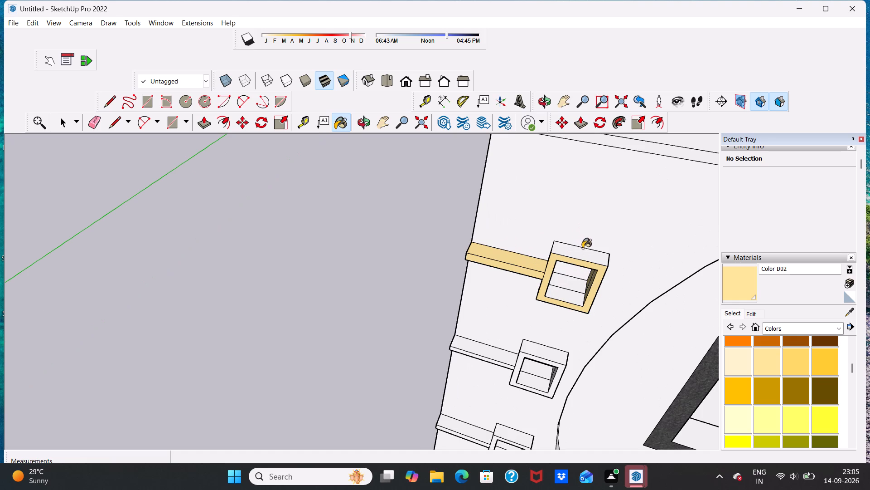
click(582, 254)
Paint the end of the top bar and the uppermost frame's outer side above and below the bar with Color D02.
scroll(585, 250, down, 11)
middle_drag(575, 285, 610, 211)
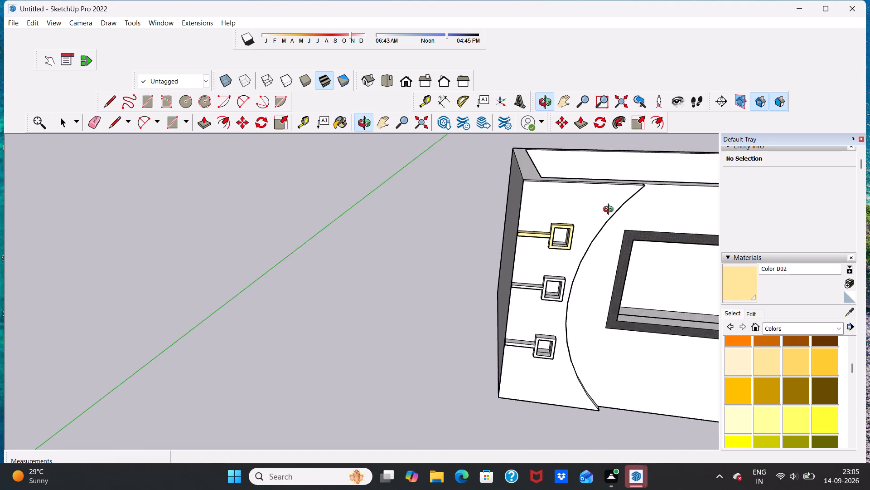
middle_drag(610, 211, 611, 208)
middle_drag(521, 266, 628, 247)
middle_drag(541, 244, 542, 244)
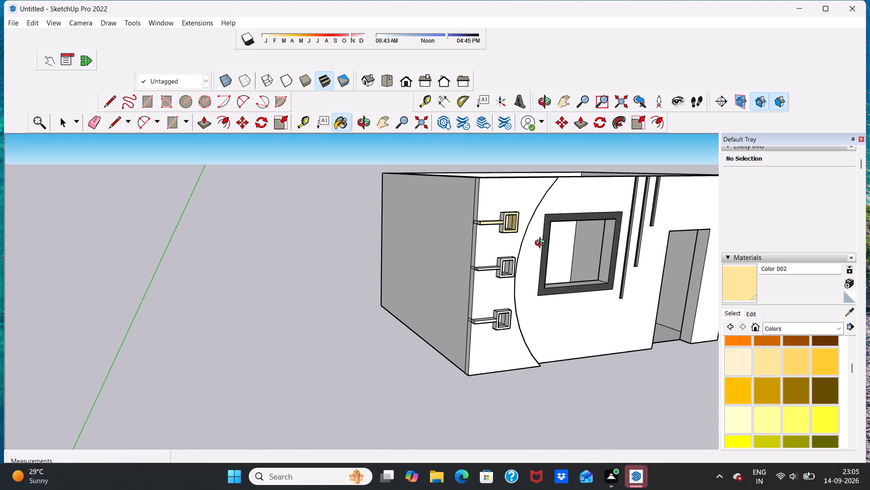
middle_drag(542, 244, 563, 239)
scroll(461, 211, up, 16)
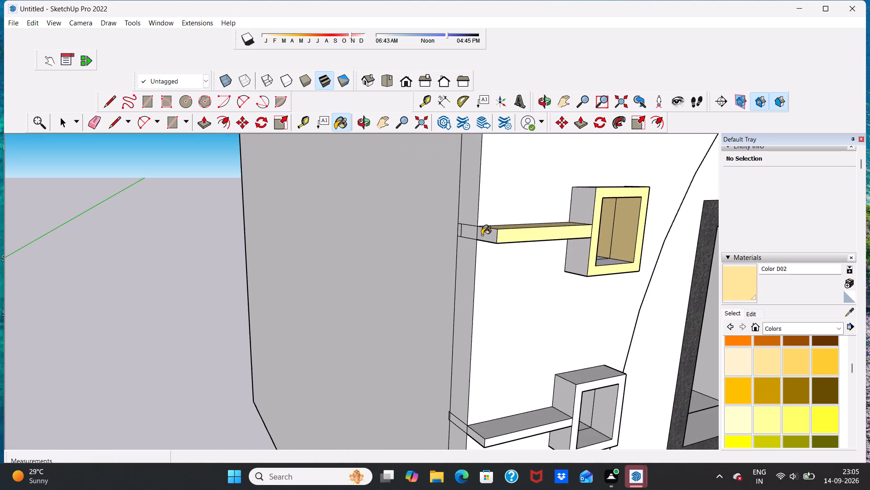
click(488, 236)
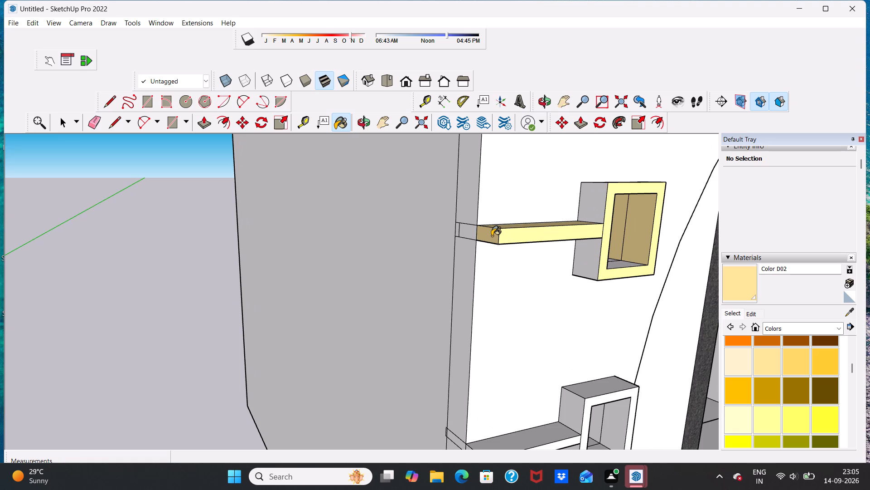
scroll(491, 235, down, 12)
scroll(527, 252, up, 7)
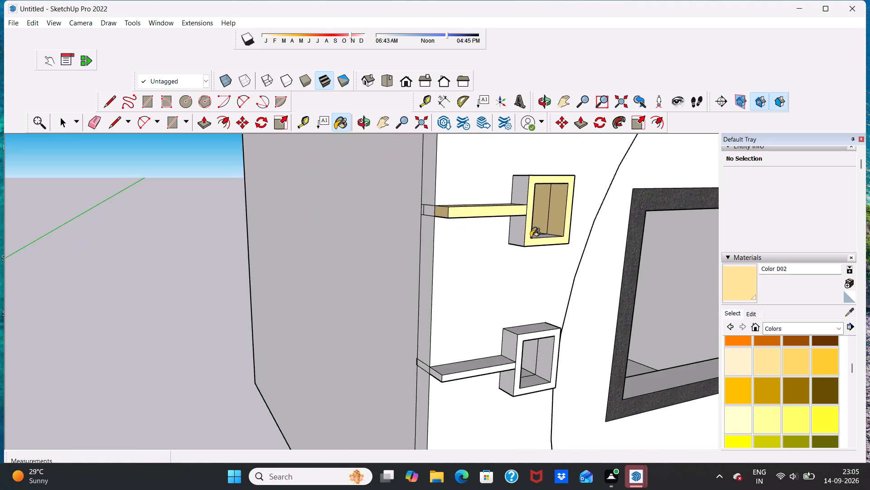
scroll(531, 237, up, 5)
click(512, 238)
click(519, 173)
Paint the front face of the middle square frame and its connecting bar with Color D02.
scroll(517, 177, down, 7)
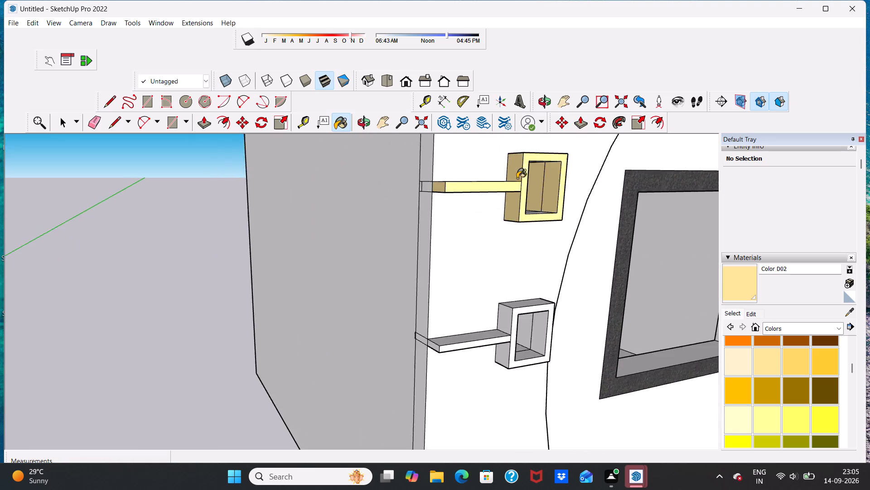
scroll(517, 178, down, 6)
middle_drag(515, 224, 411, 202)
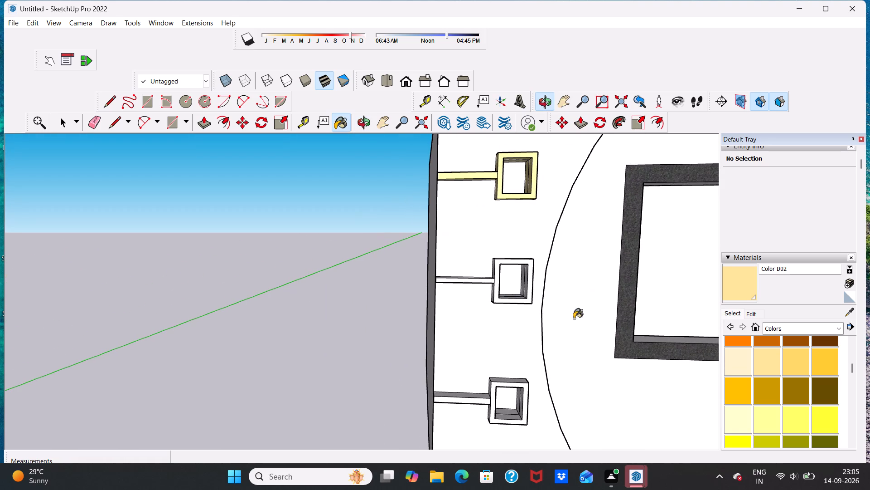
scroll(566, 294, up, 8)
click(516, 274)
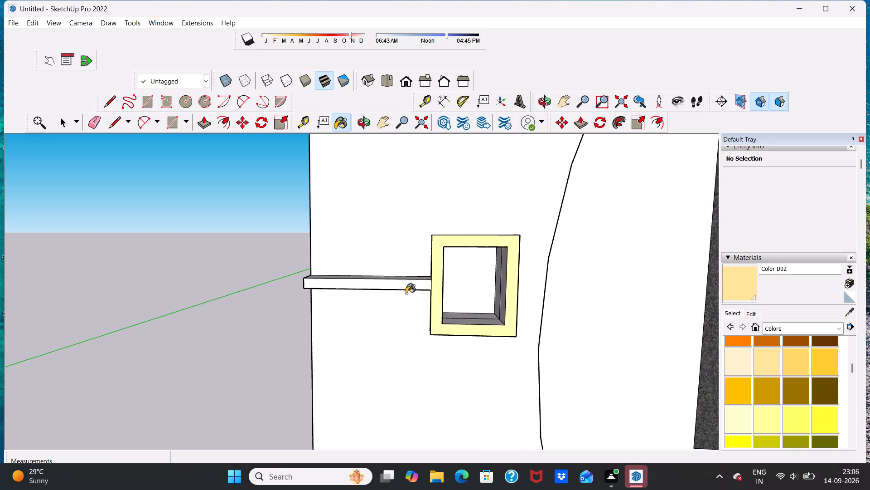
click(405, 287)
click(403, 279)
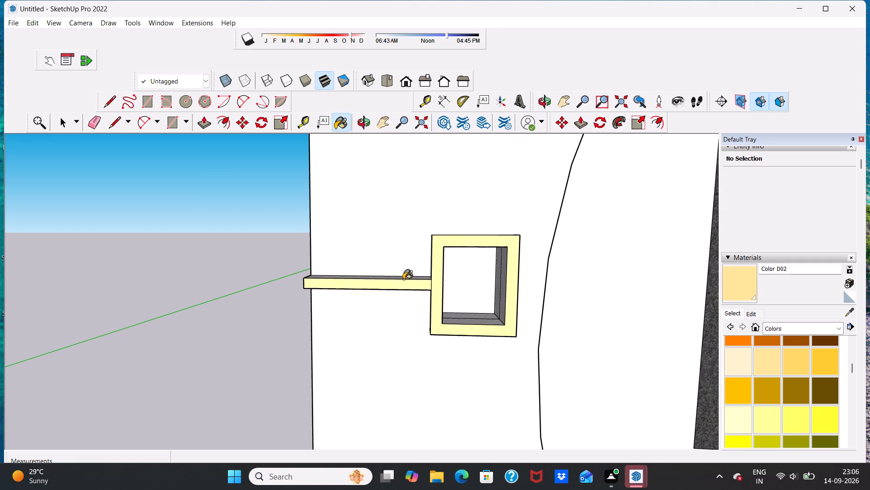
Paint the underside of the middle bar and the upper inner faces of the middle square frame with Color D02.
scroll(418, 292, down, 1)
middle_drag(418, 305, 420, 213)
scroll(432, 296, up, 5)
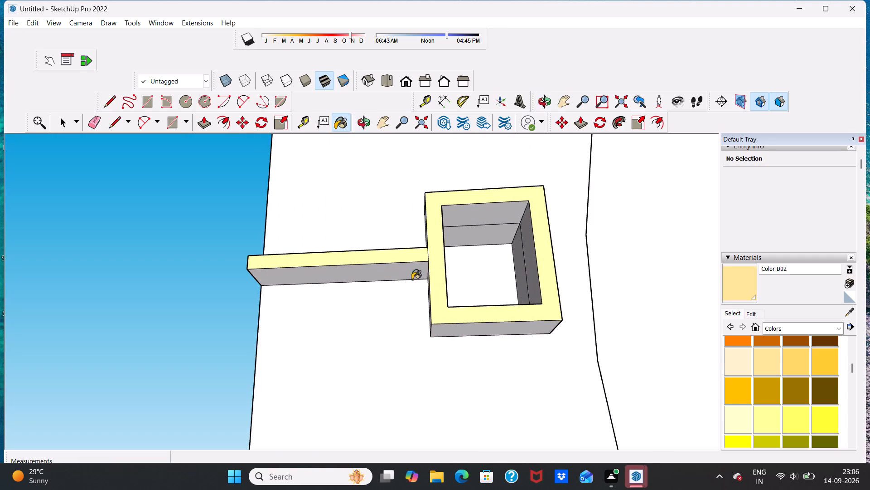
click(393, 273)
click(467, 216)
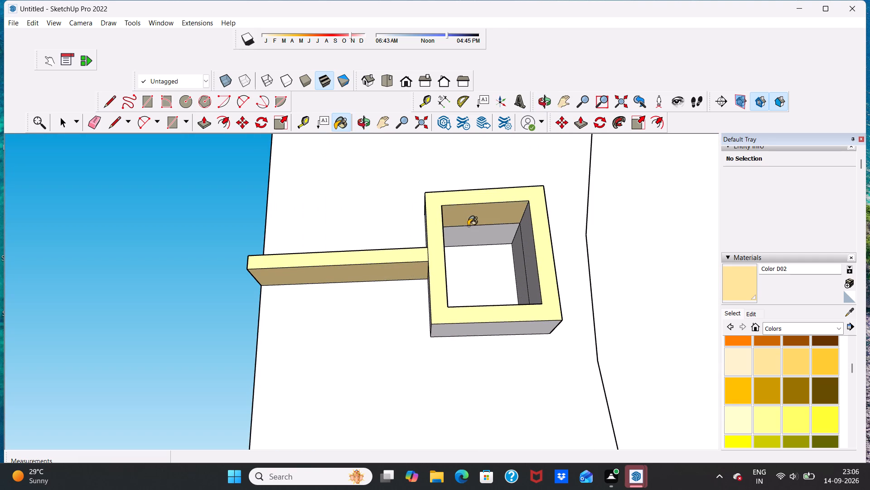
click(470, 235)
Paint the middle frame's inner side faces and both outer sides, above and below the bar, with Color D02.
middle_drag(483, 265, 358, 332)
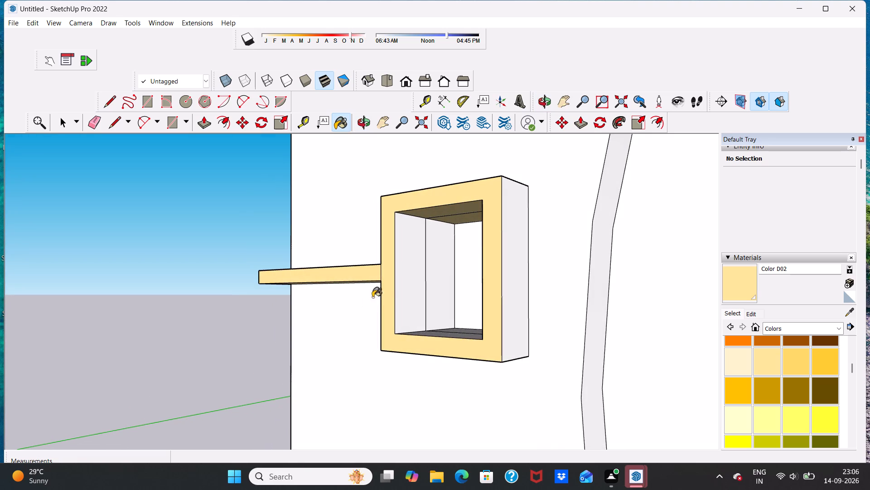
click(407, 286)
click(439, 269)
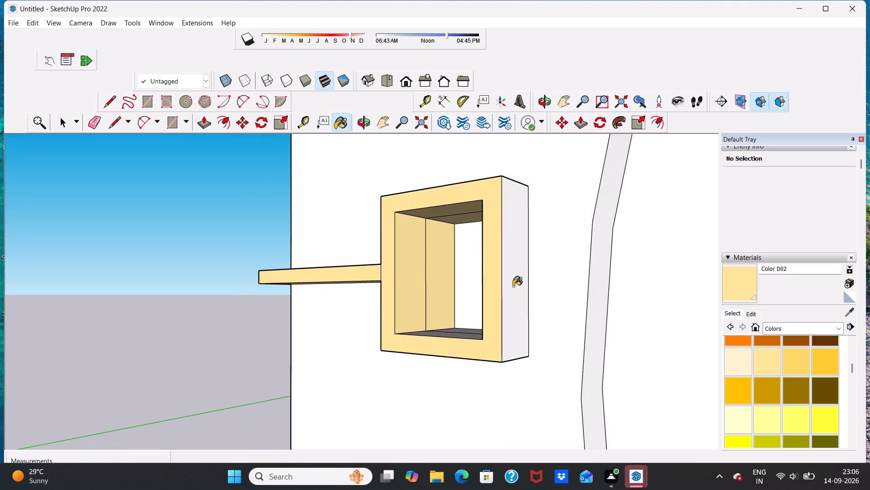
click(513, 286)
middle_drag(434, 301, 593, 297)
middle_drag(476, 282, 477, 284)
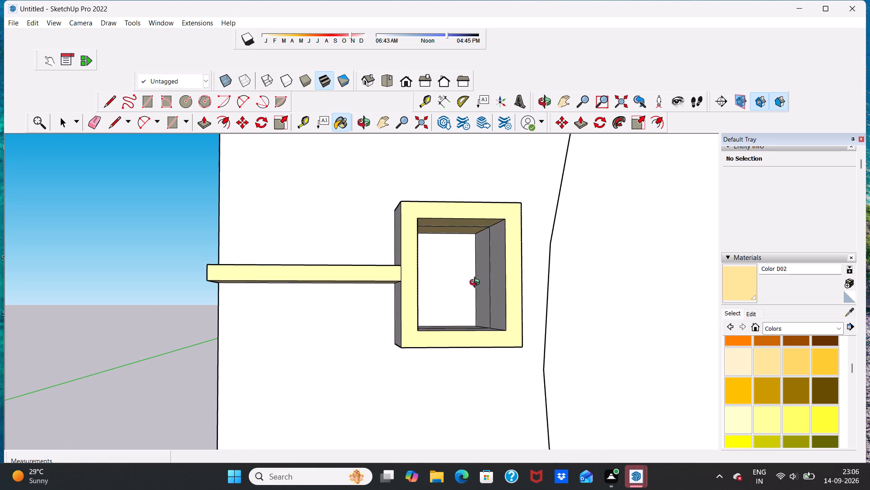
middle_drag(477, 284, 572, 290)
click(480, 279)
click(457, 276)
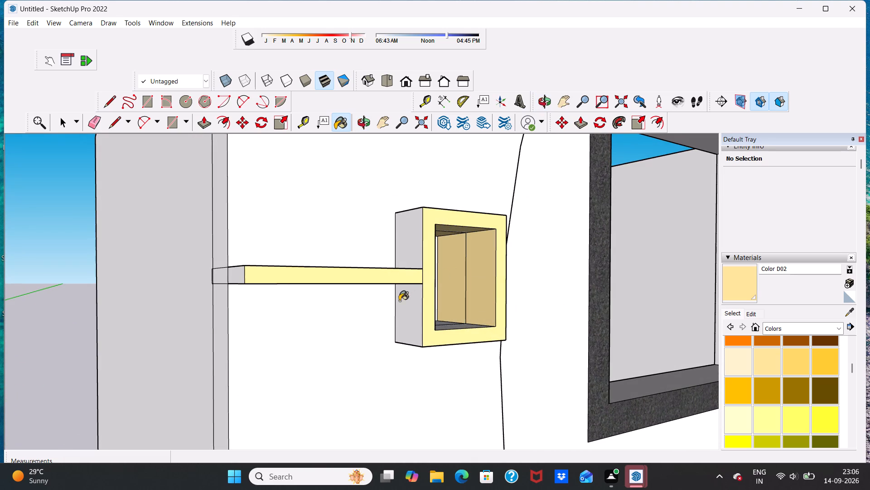
click(403, 304)
drag(401, 250, 406, 249)
Paint the outer top face of the middle frame and the top of its bar with Color D02.
middle_drag(454, 236, 418, 398)
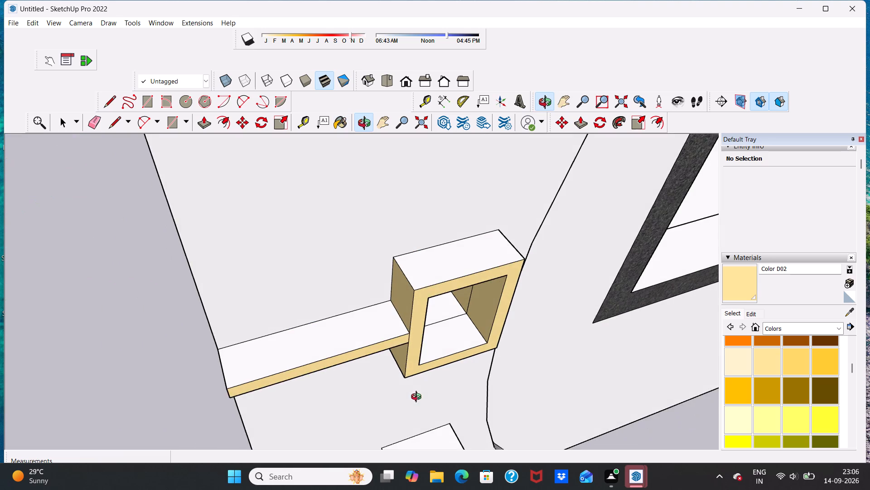
middle_drag(418, 398, 417, 395)
click(440, 267)
click(350, 333)
Paint the underside of the middle square frame with Color D02.
scroll(417, 288, down, 10)
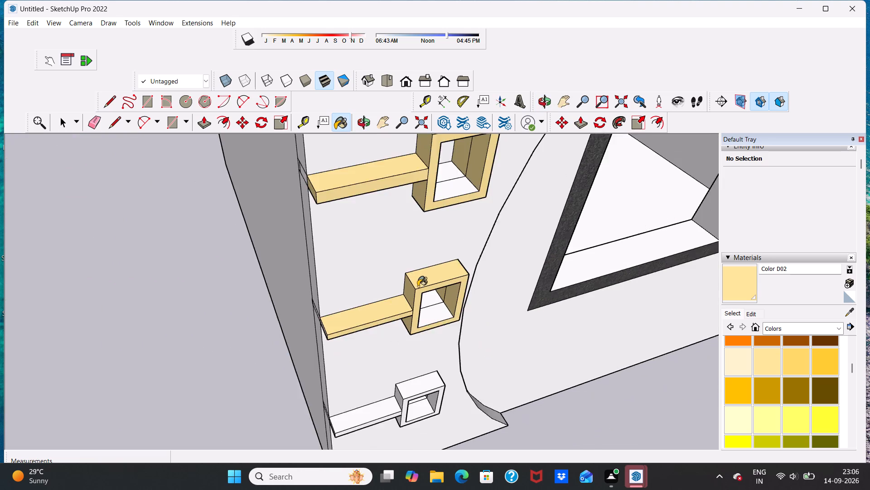
scroll(418, 286, down, 4)
middle_drag(445, 325, 419, 190)
middle_drag(435, 298, 406, 223)
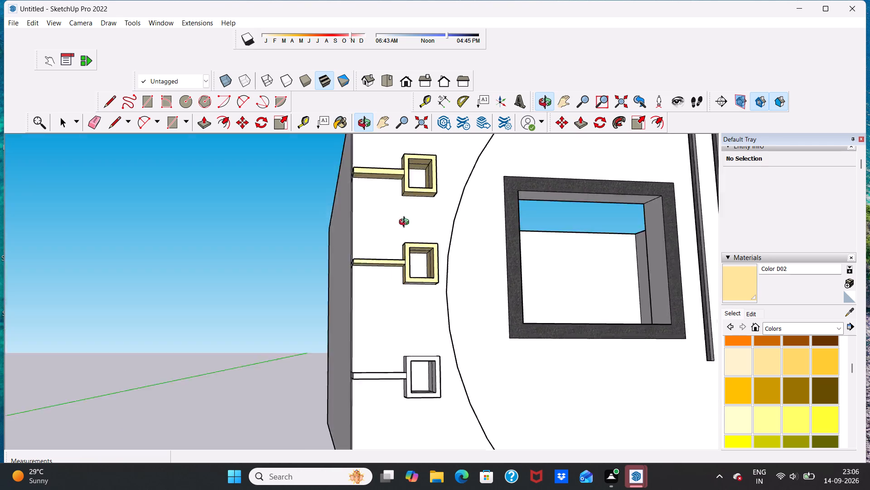
middle_drag(406, 223, 400, 132)
middle_drag(430, 312, 425, 291)
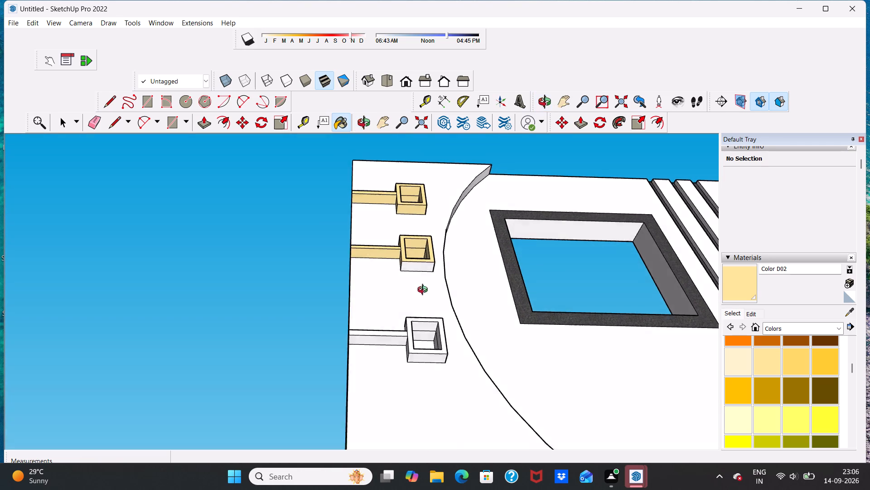
middle_drag(425, 291, 417, 267)
scroll(416, 263, up, 5)
click(417, 255)
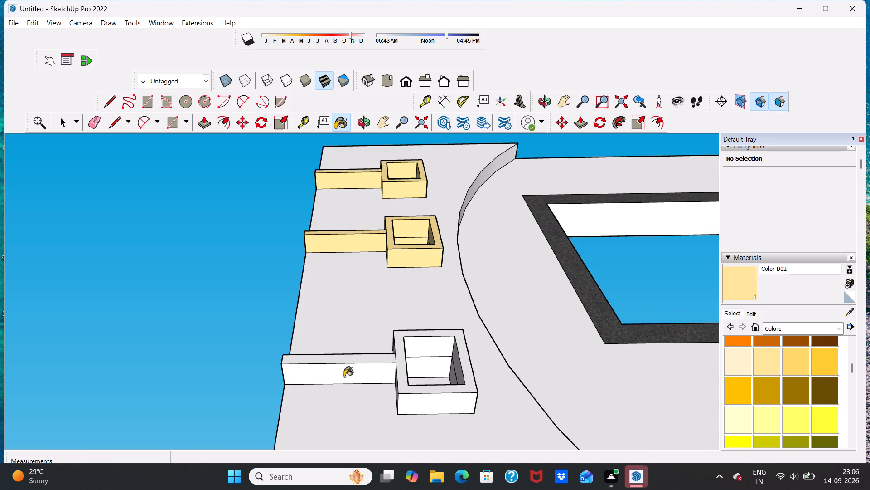
Paint the lowest bar's and frame's front faces and undersides, plus the frame's upper inner faces, with Color D02.
click(343, 371)
click(345, 357)
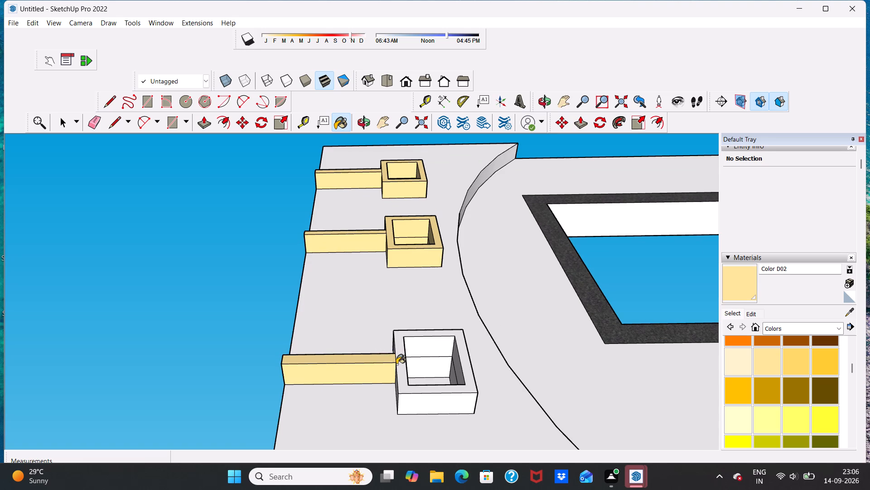
click(400, 365)
click(440, 400)
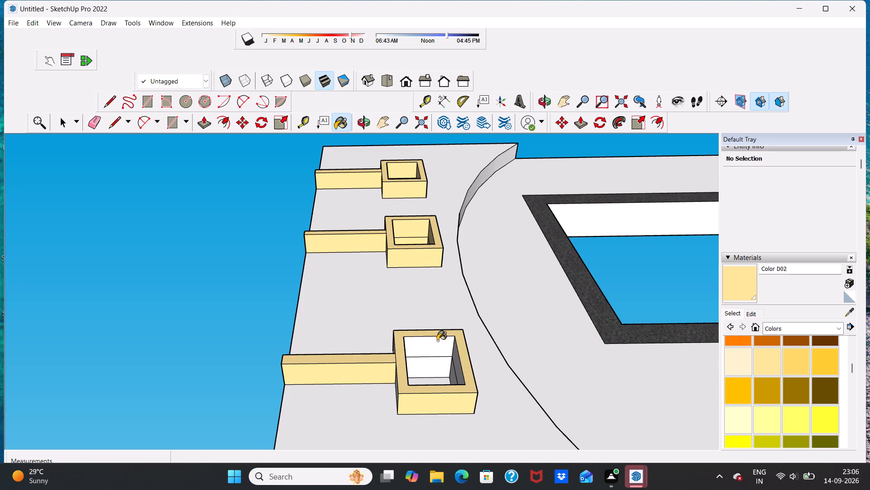
click(431, 345)
click(428, 366)
Paint the lowest frame's inner side faces, both bar-side and opposite, with Color D02.
scroll(452, 375, up, 1)
middle_drag(452, 376, 387, 418)
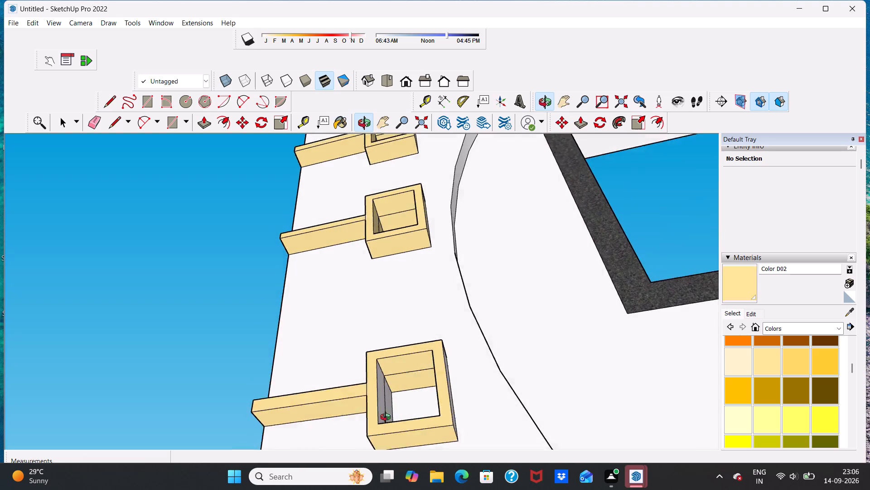
middle_drag(387, 418, 371, 429)
click(369, 413)
click(378, 412)
middle_drag(382, 409, 434, 424)
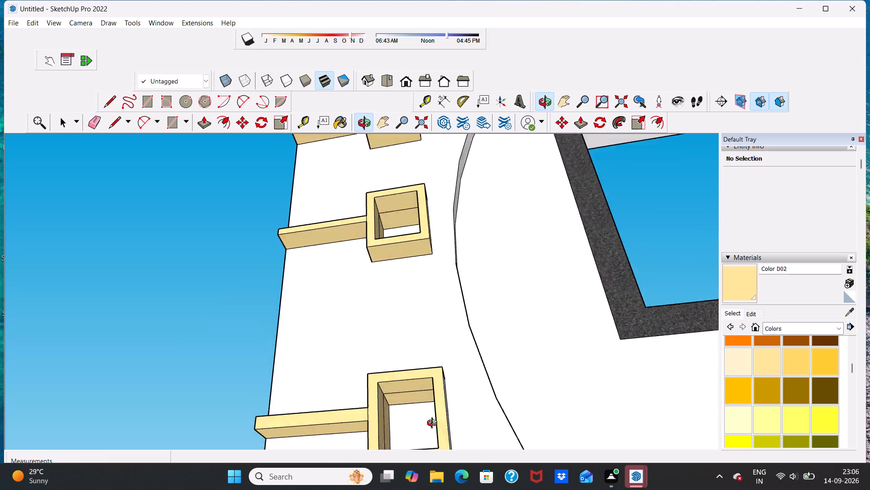
middle_drag(434, 424, 478, 442)
scroll(463, 400, down, 7)
scroll(474, 405, up, 11)
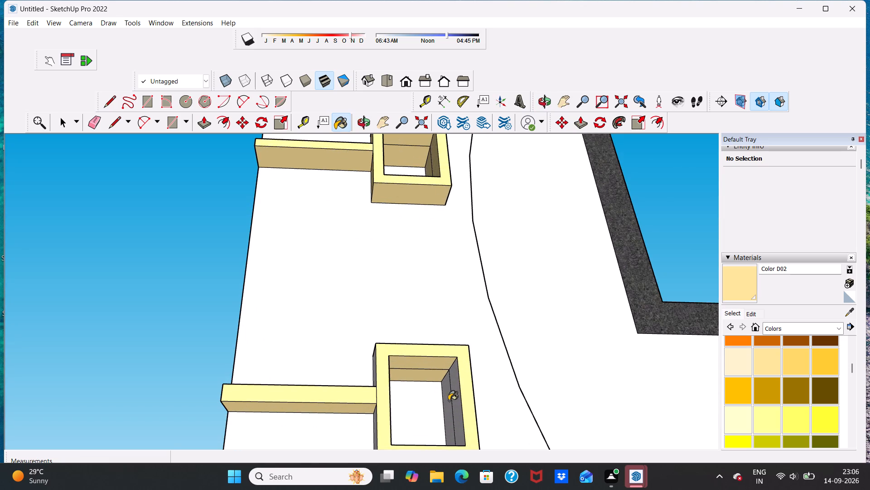
click(460, 412)
click(447, 414)
Paint the lowest frame's inner bottom faces, its outer top face and the top of its bar with Color D02.
scroll(425, 302, down, 15)
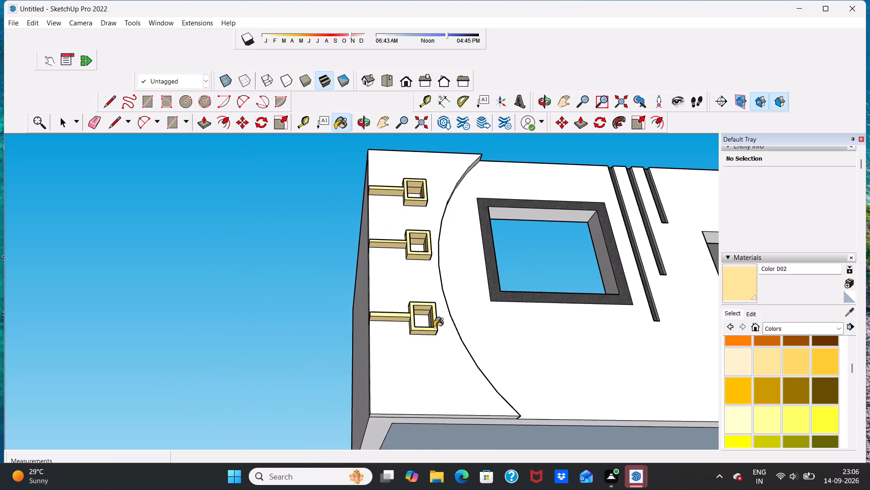
middle_drag(434, 322, 409, 462)
scroll(412, 327, up, 14)
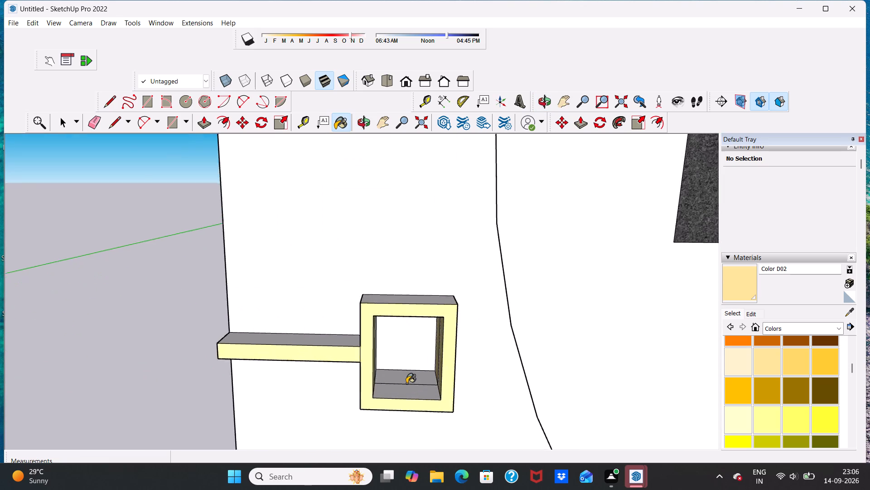
scroll(406, 383, up, 2)
click(401, 395)
click(413, 368)
middle_drag(416, 328, 423, 426)
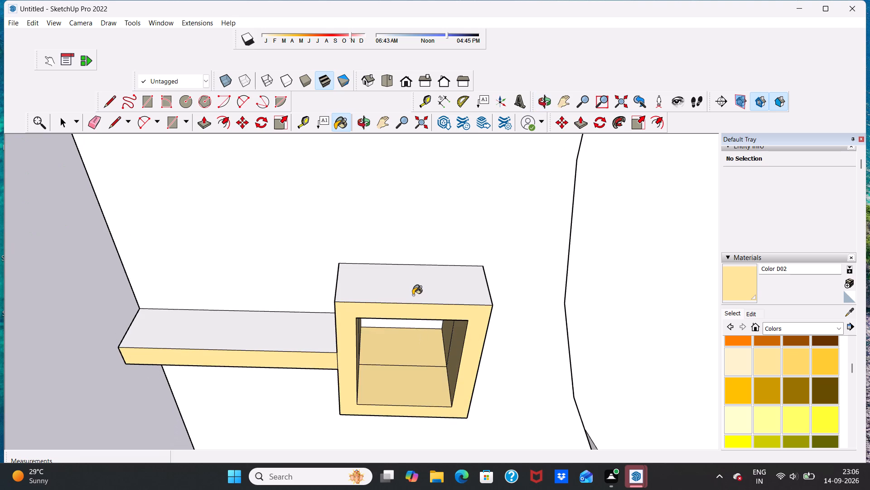
click(410, 284)
click(253, 330)
Examine the three painted frames from above and below, and the whole front wall.
scroll(375, 254, down, 13)
middle_drag(391, 330, 393, 108)
middle_drag(403, 335, 417, 402)
scroll(372, 264, down, 9)
scroll(391, 164, up, 11)
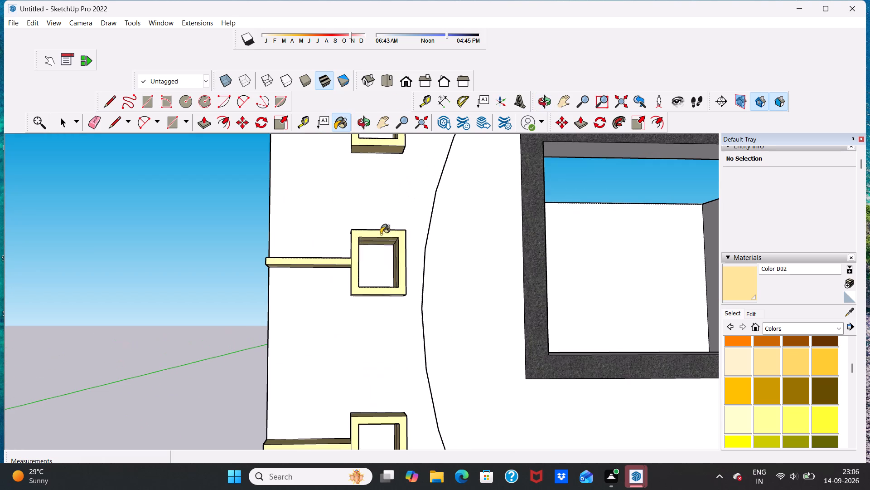
middle_drag(387, 281, 387, 434)
scroll(387, 434, down, 4)
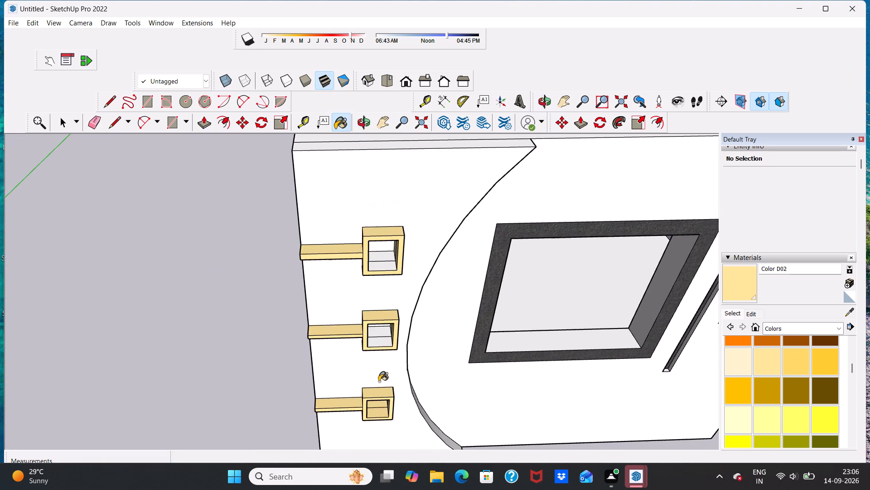
scroll(379, 381, down, 5)
scroll(503, 392, up, 6)
middle_drag(487, 387, 473, 324)
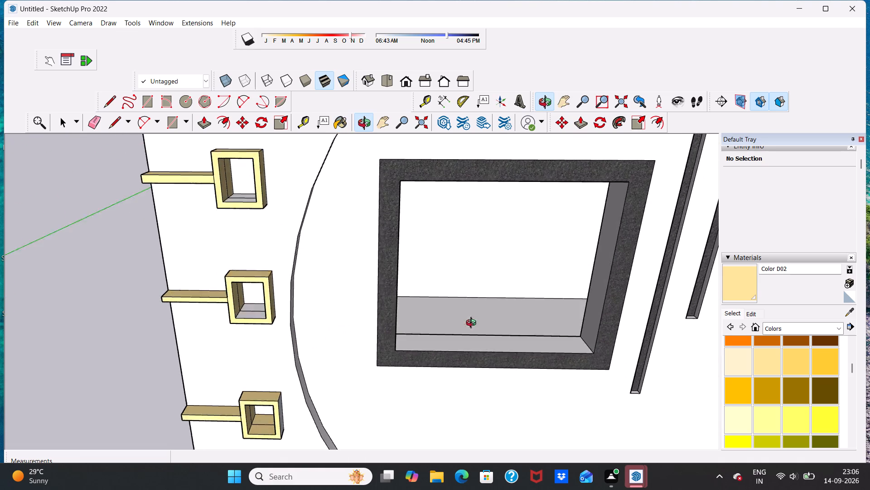
middle_drag(473, 324, 477, 292)
scroll(476, 285, down, 11)
scroll(551, 314, up, 9)
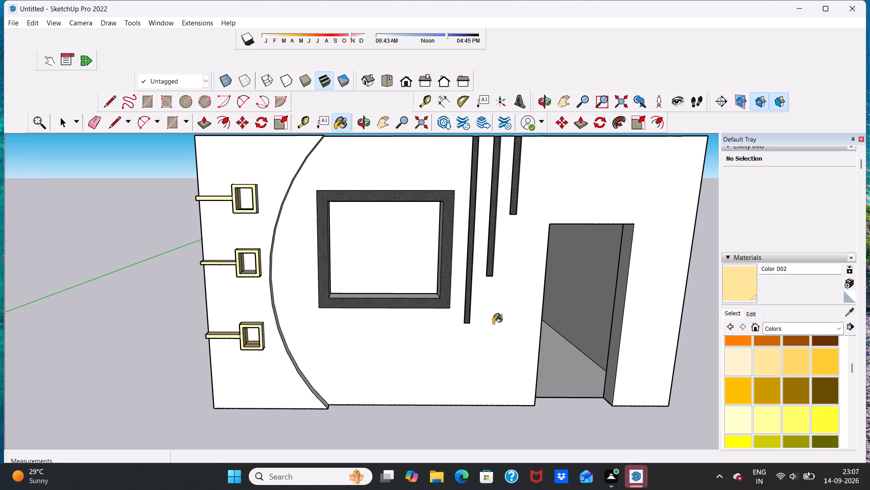
Switch the material library to Synthetic Surfaces.
click(837, 325)
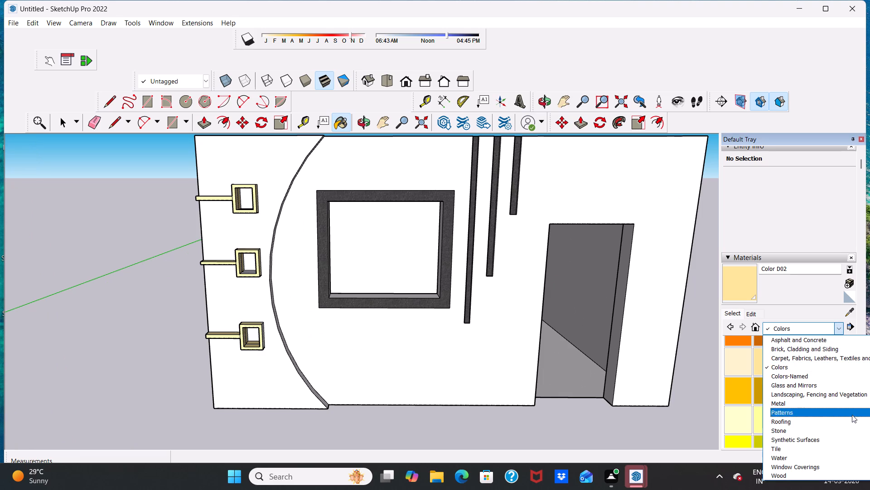
click(848, 440)
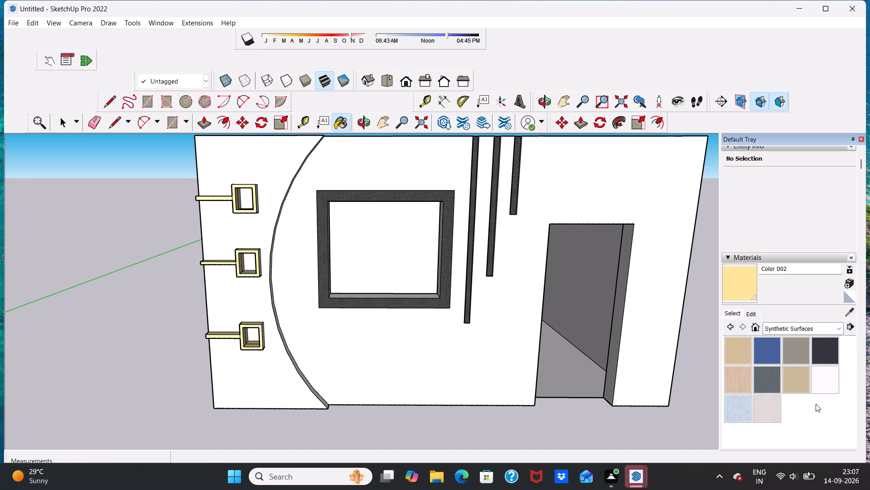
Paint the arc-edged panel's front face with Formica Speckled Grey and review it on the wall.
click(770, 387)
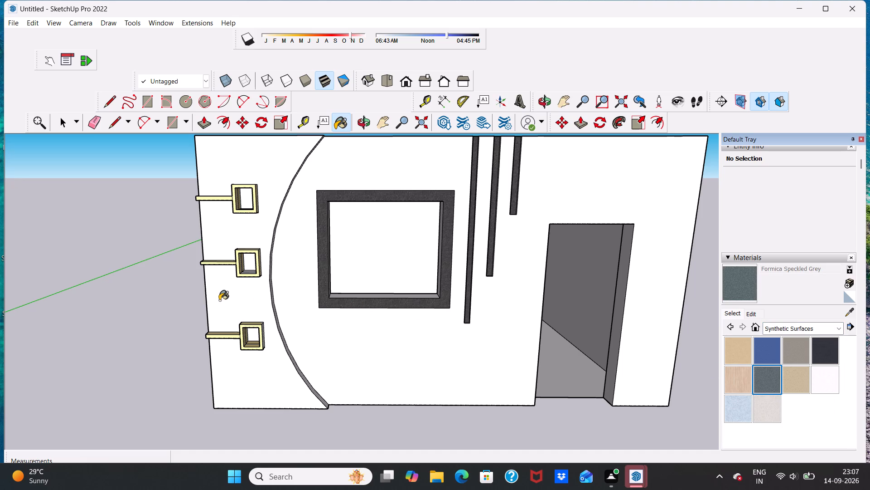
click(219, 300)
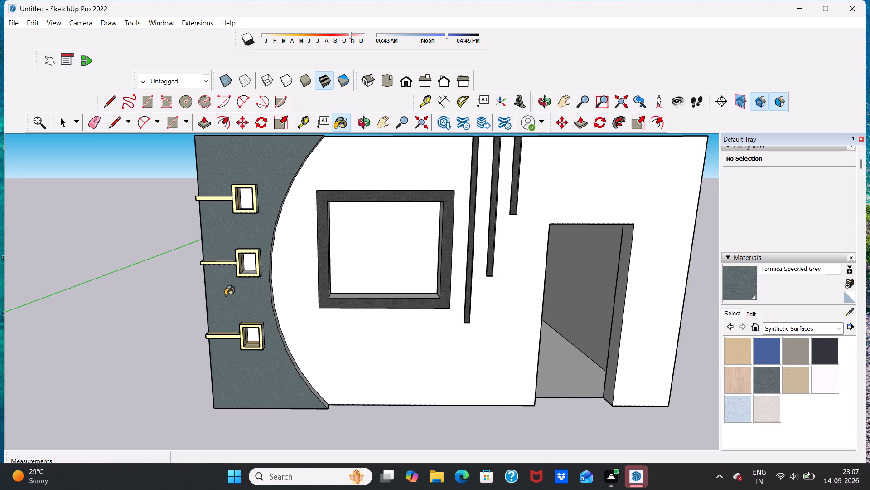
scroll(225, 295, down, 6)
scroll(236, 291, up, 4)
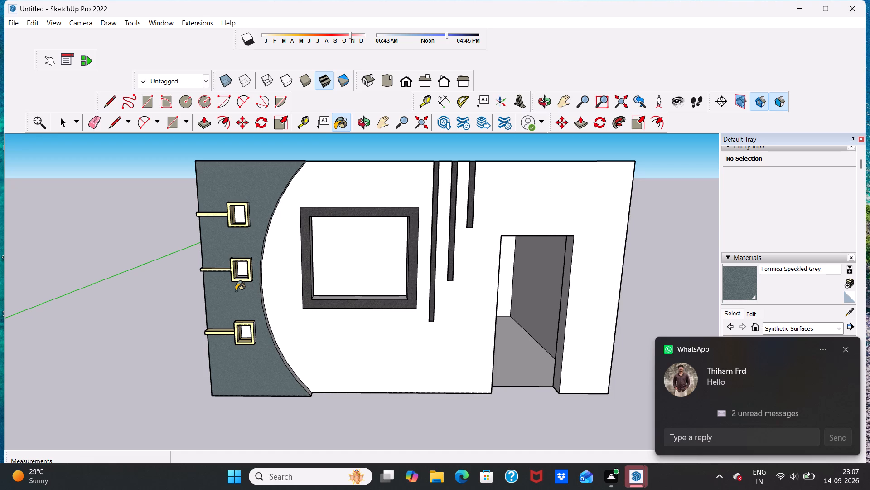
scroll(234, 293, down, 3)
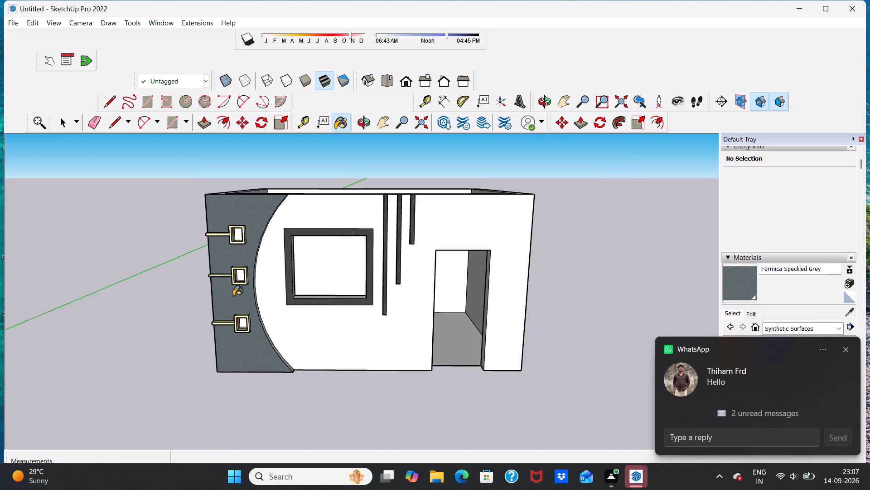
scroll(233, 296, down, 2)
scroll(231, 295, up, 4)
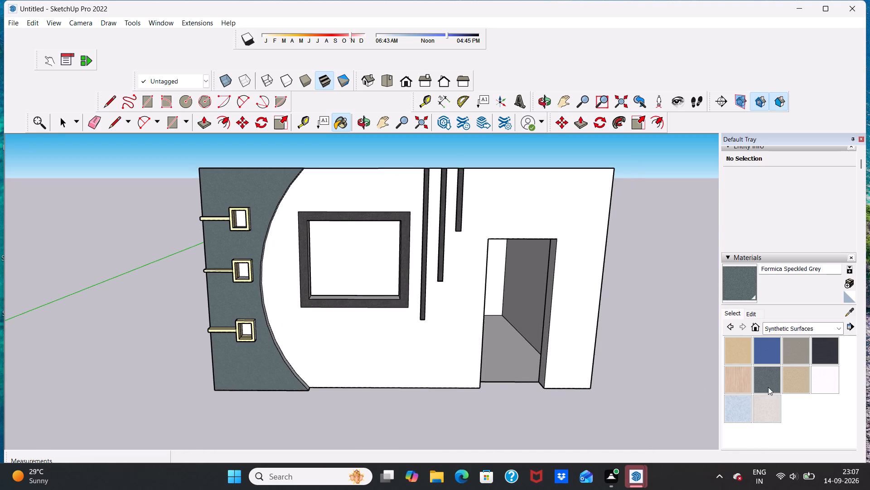
Paint the arc-edged panel's front face with Formica Graystone and review the whole building.
click(791, 349)
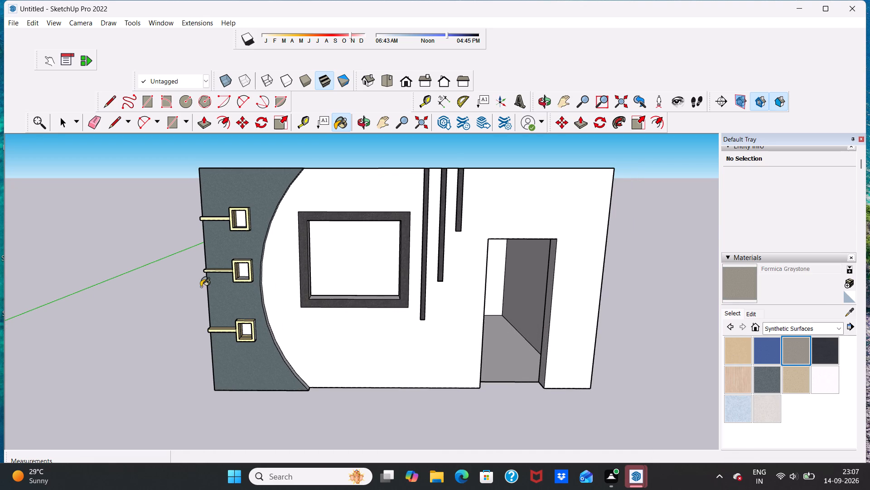
click(234, 301)
scroll(260, 305, down, 5)
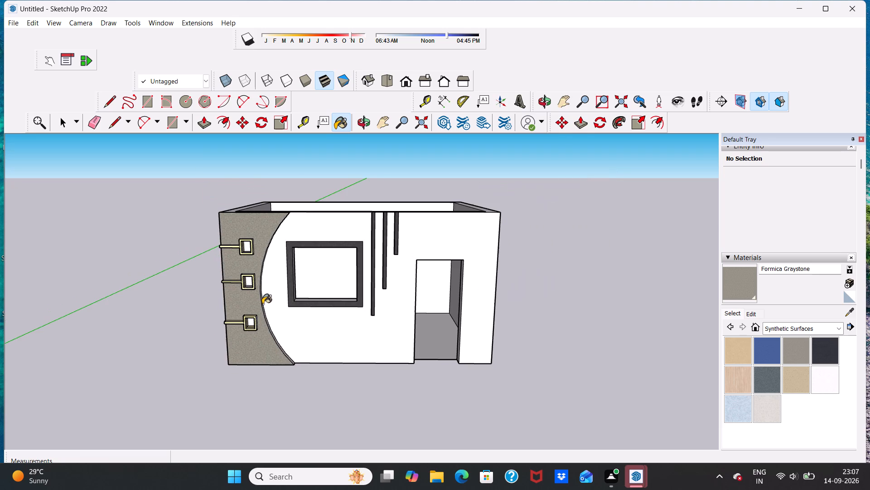
scroll(244, 310, down, 4)
scroll(242, 313, up, 5)
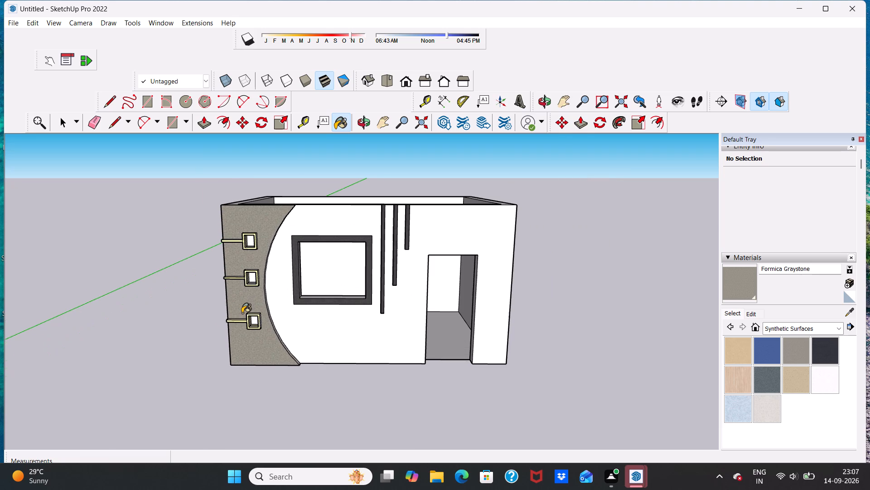
scroll(243, 314, down, 7)
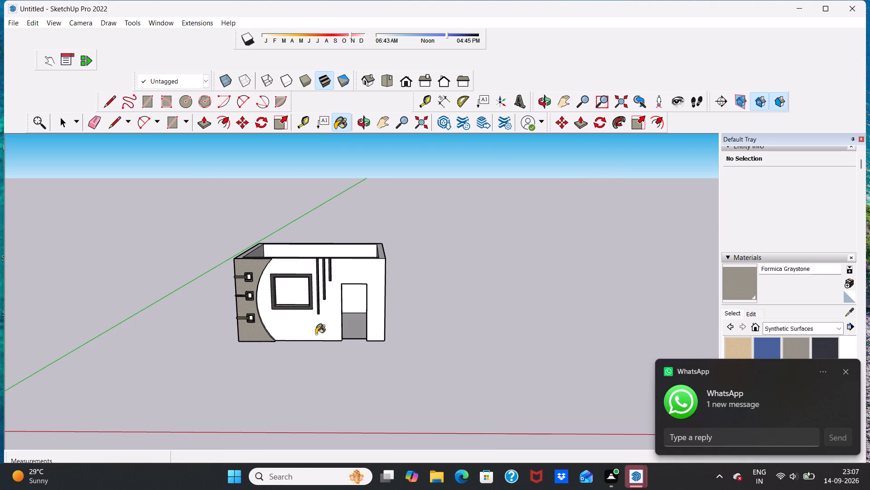
scroll(304, 337, up, 4)
middle_drag(299, 337, 336, 333)
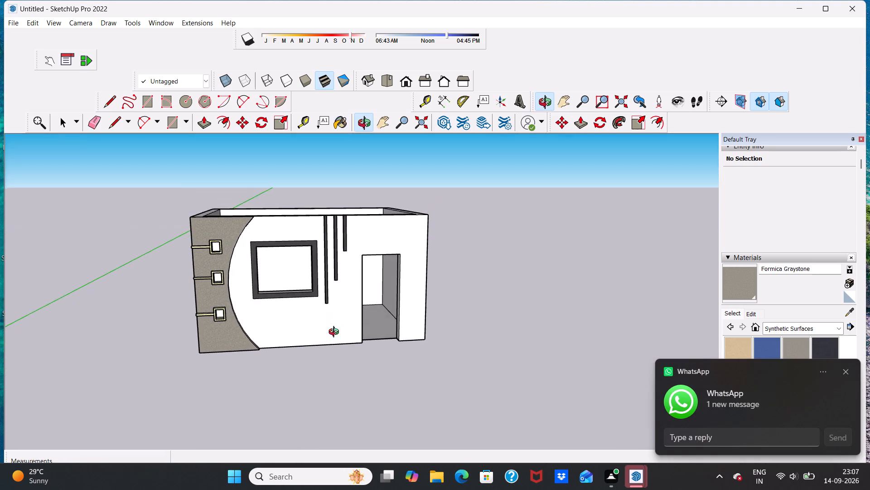
Draw two 3' vertical lines from the doorway's top corners up to the front wall's top edge.
middle_drag(336, 333, 323, 316)
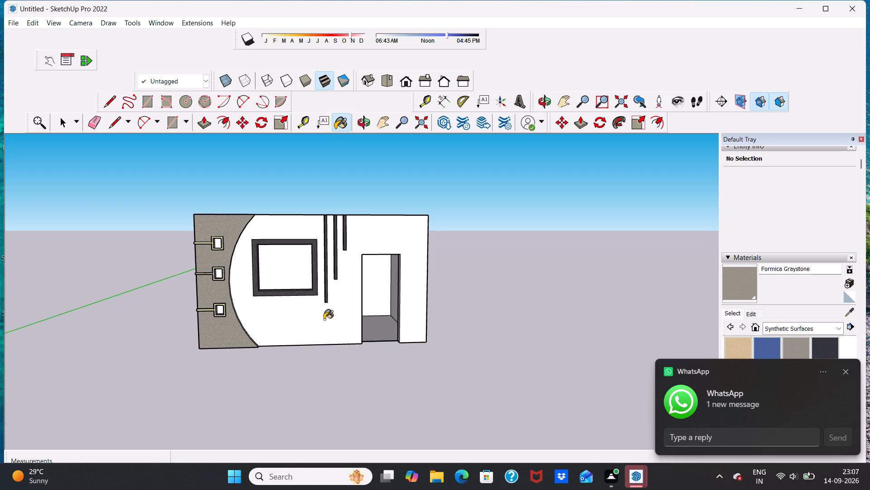
scroll(329, 313, up, 3)
scroll(330, 310, down, 5)
scroll(336, 241, up, 5)
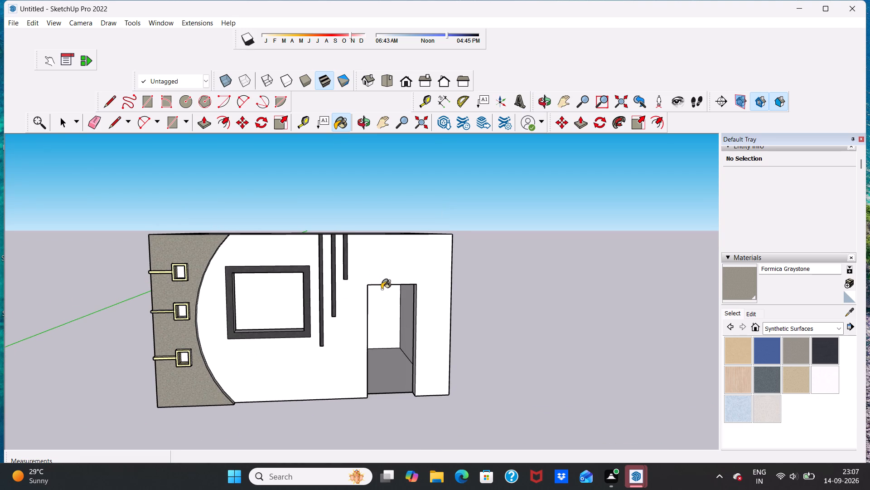
scroll(387, 289, up, 3)
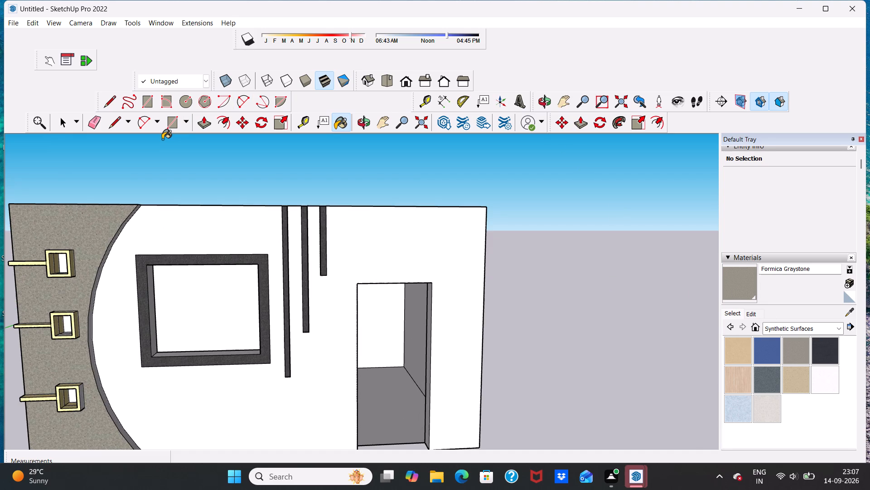
scroll(308, 297, down, 2)
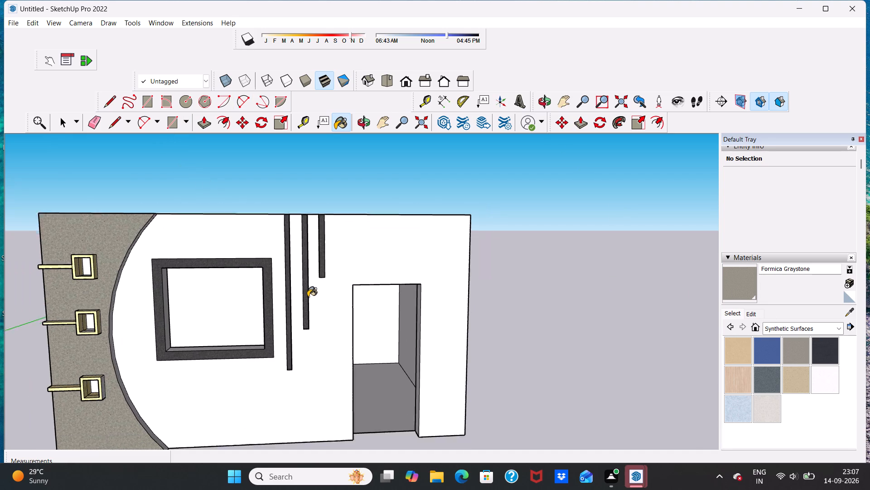
scroll(308, 297, down, 2)
scroll(313, 351, up, 2)
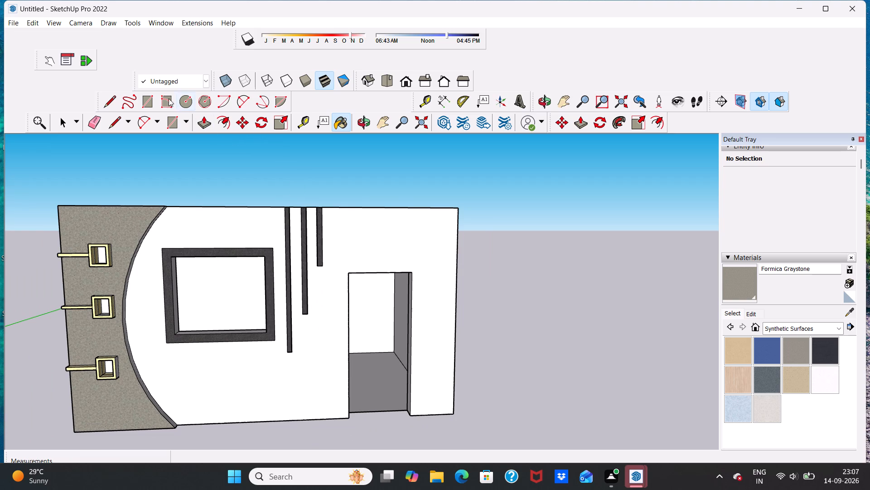
click(105, 97)
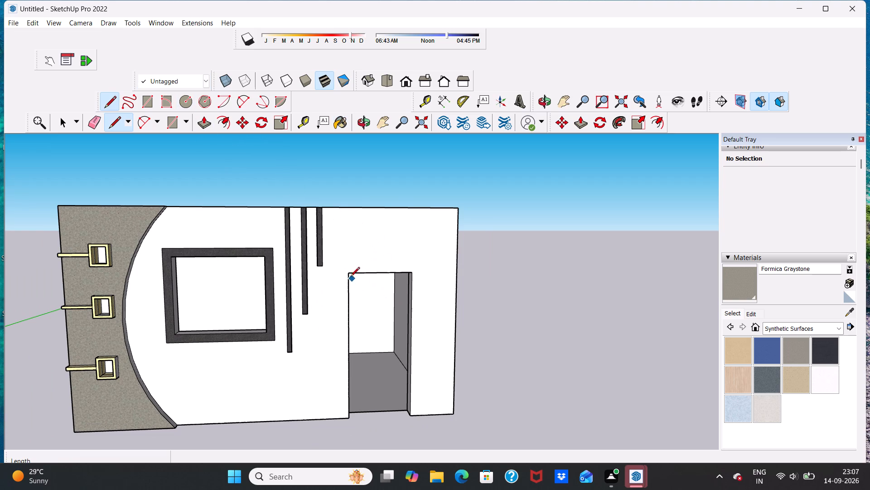
click(349, 276)
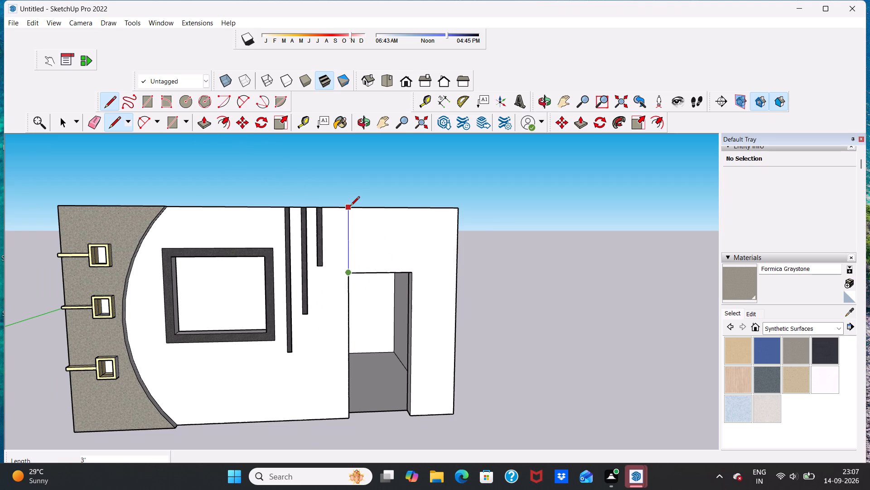
click(350, 206)
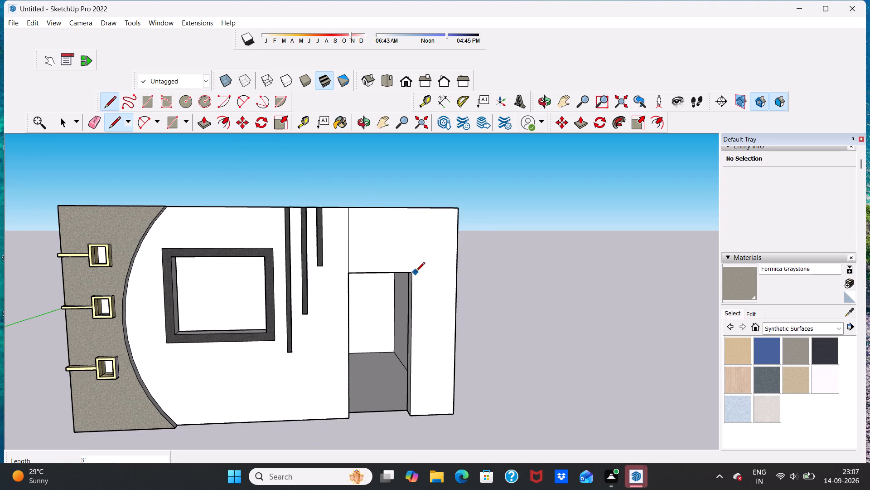
click(411, 273)
click(413, 209)
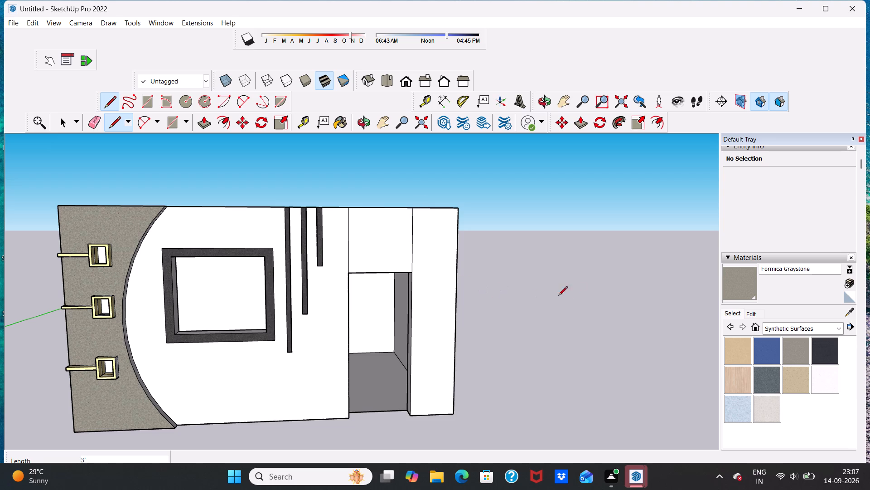
Switch the material library to Colors.
click(837, 325)
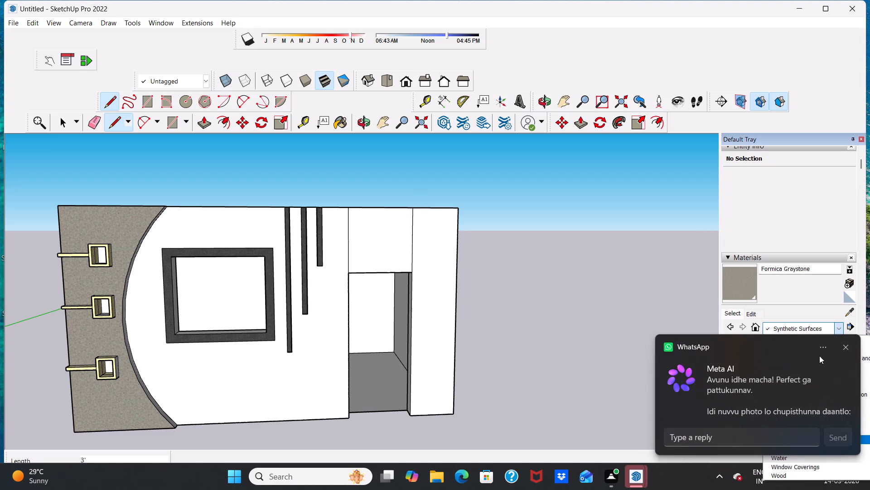
click(842, 348)
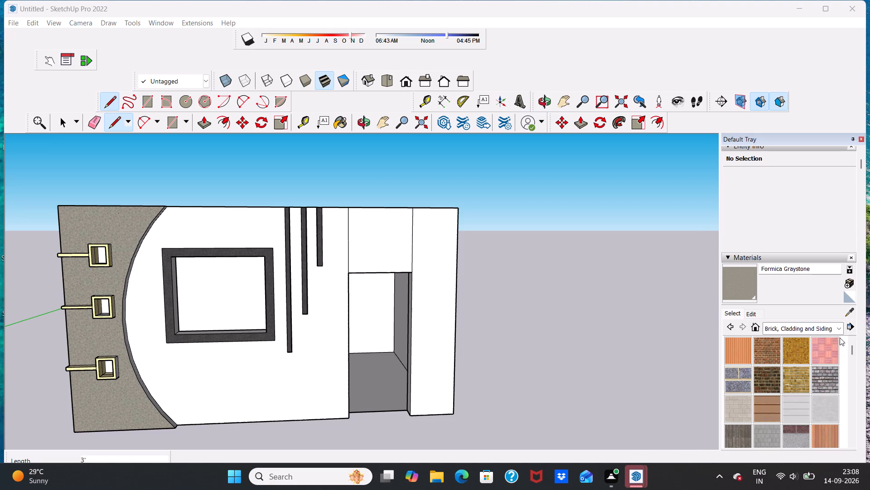
click(837, 328)
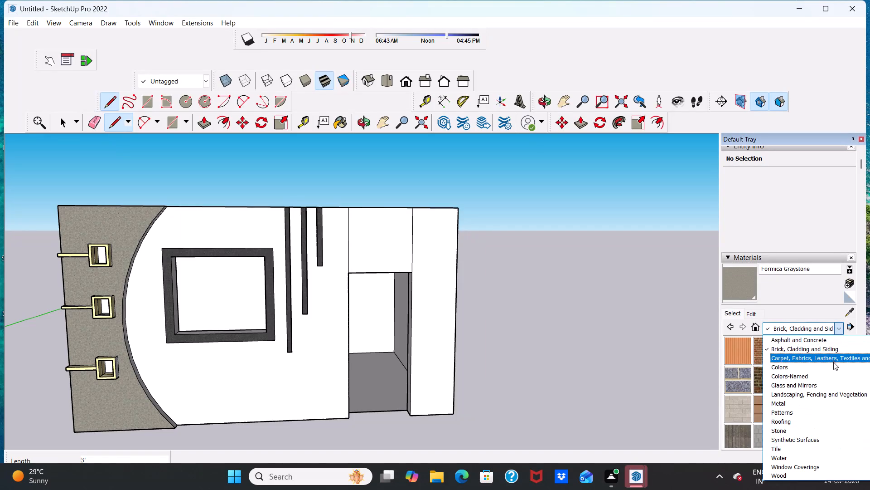
click(835, 368)
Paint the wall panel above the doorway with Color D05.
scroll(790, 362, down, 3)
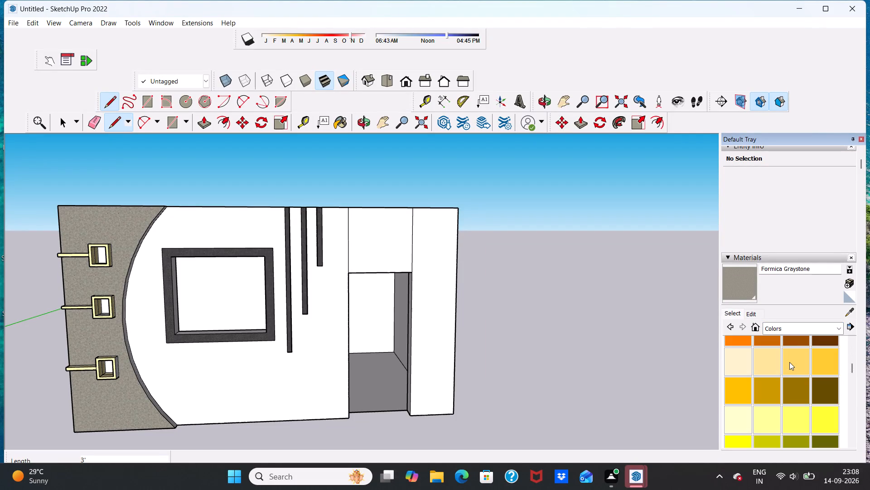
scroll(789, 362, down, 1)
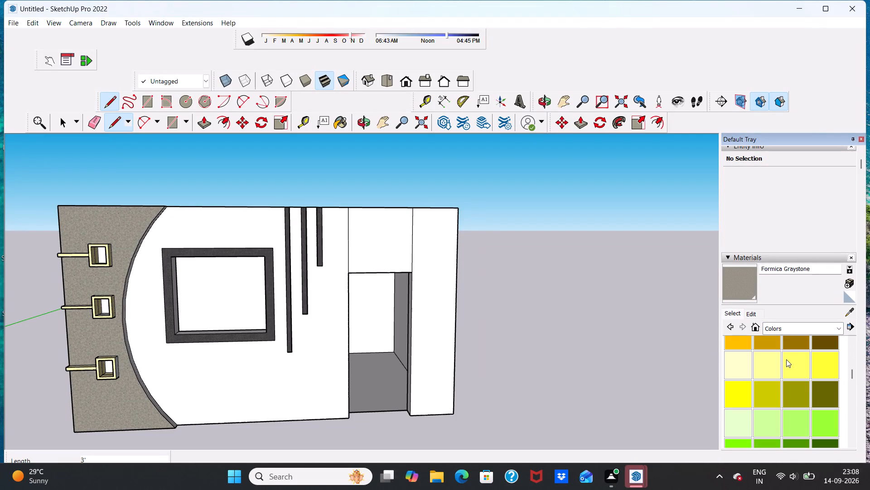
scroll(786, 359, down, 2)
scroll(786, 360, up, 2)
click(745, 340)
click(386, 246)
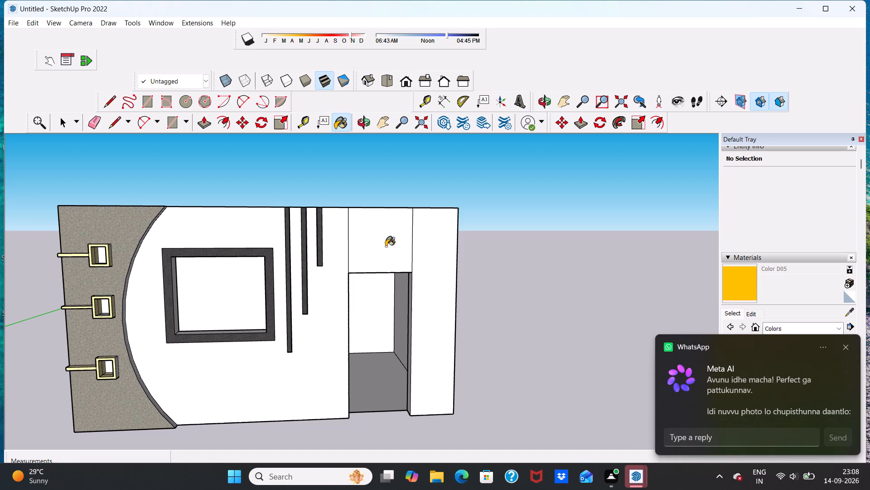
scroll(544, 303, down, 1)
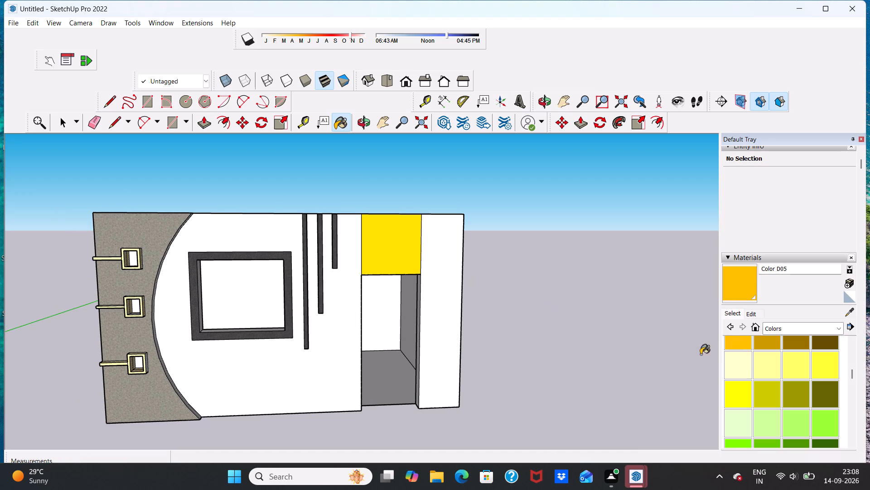
Paint the wall panel above the doorway with Color C04.
scroll(832, 382, down, 5)
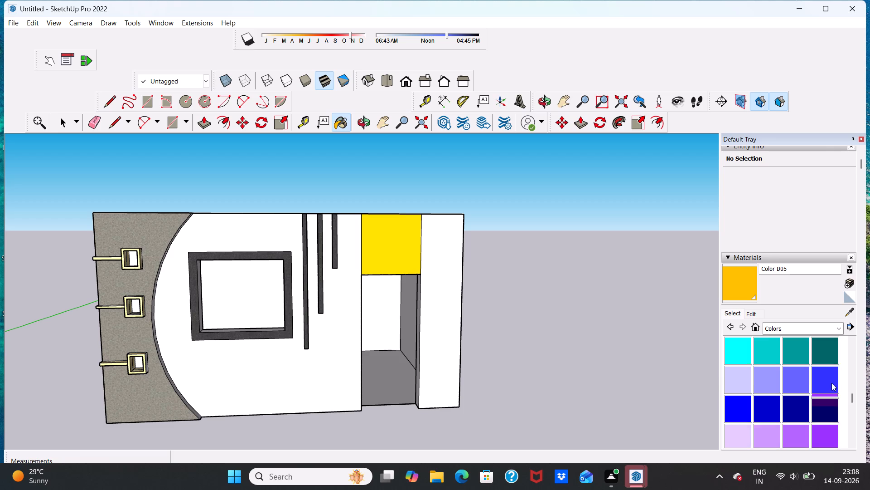
scroll(831, 383, down, 6)
scroll(828, 384, up, 3)
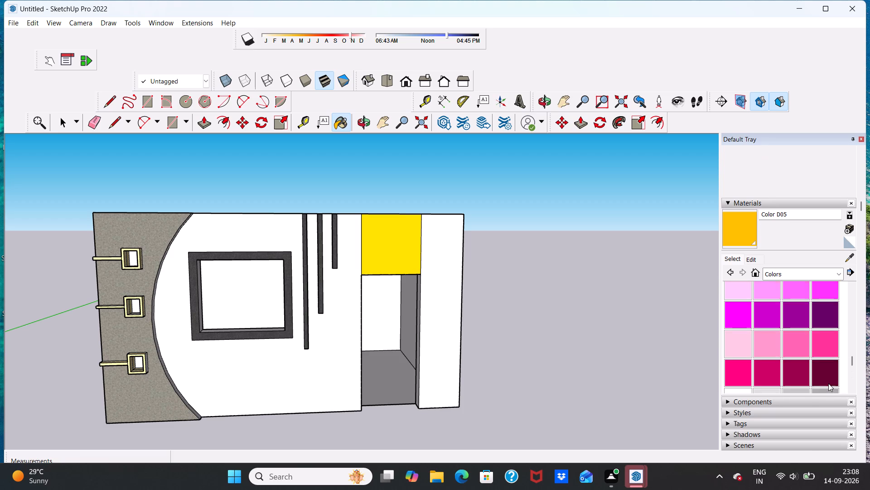
scroll(828, 383, up, 10)
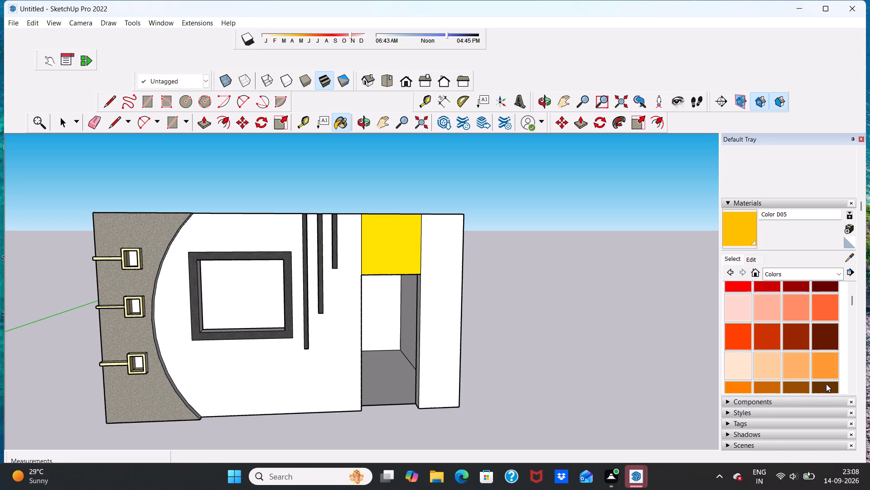
scroll(826, 384, down, 1)
scroll(825, 384, up, 1)
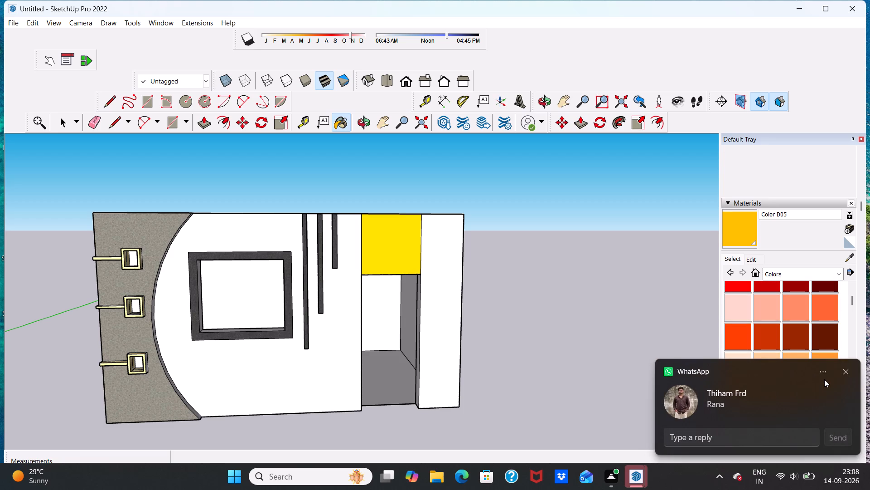
click(845, 372)
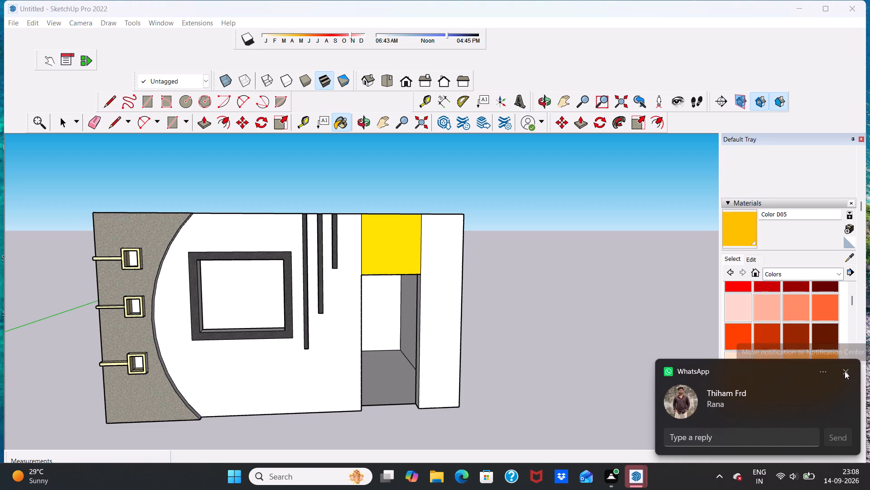
click(824, 364)
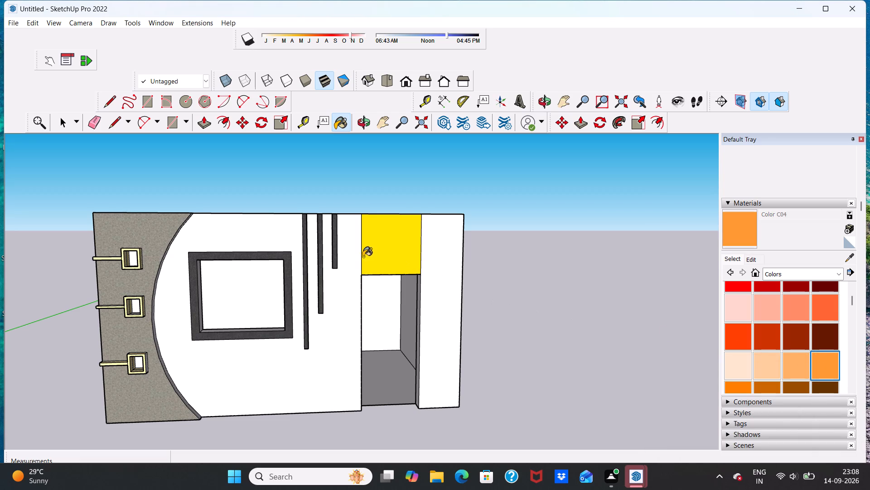
click(396, 258)
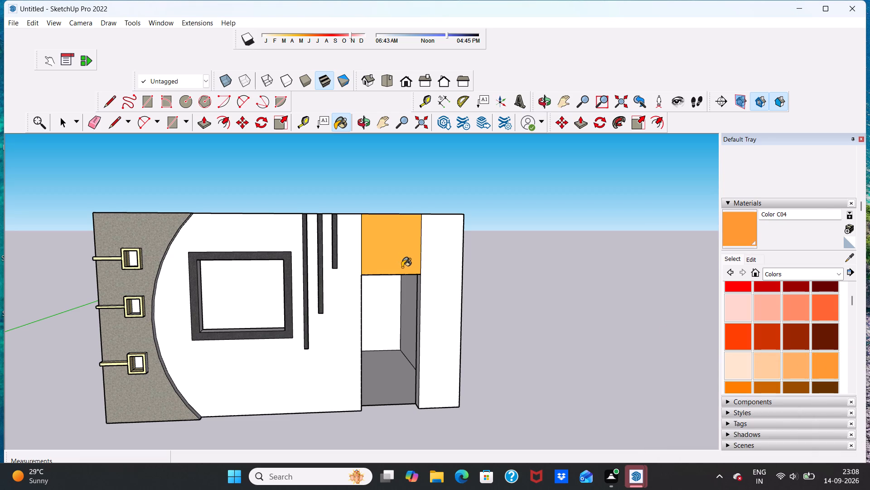
scroll(405, 271, down, 9)
scroll(400, 303, up, 5)
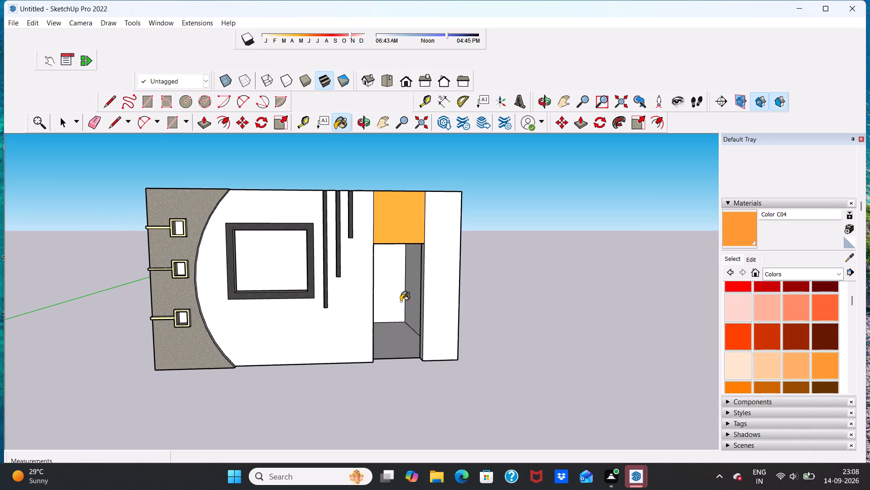
key(space)
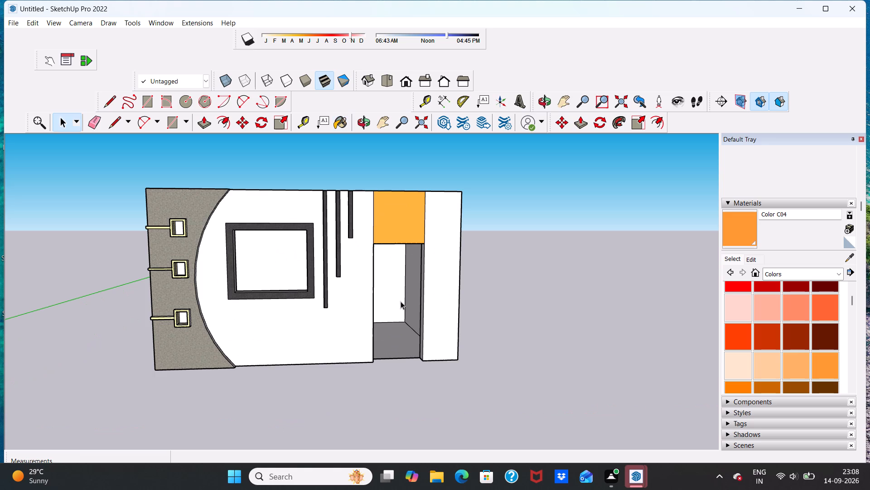
Examine the painted front wall and the whole building from the front and from above.
scroll(401, 301, down, 7)
scroll(403, 260, up, 6)
middle_drag(588, 336, 541, 333)
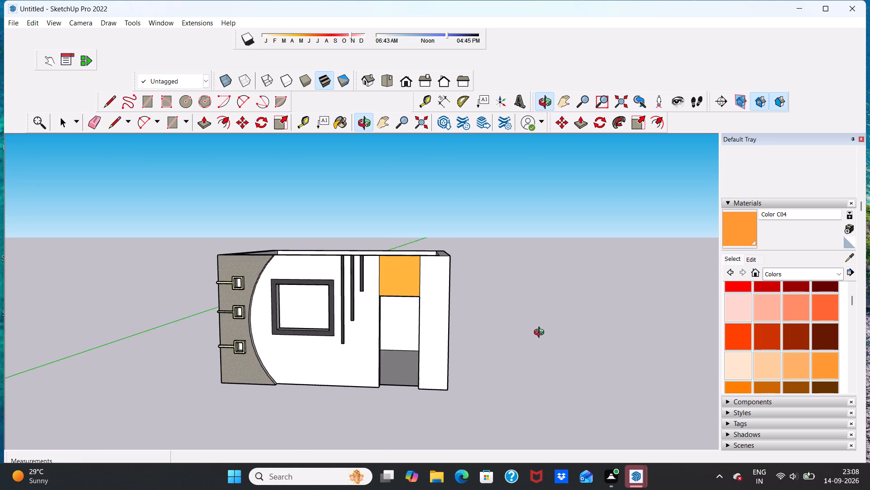
middle_drag(541, 333, 572, 355)
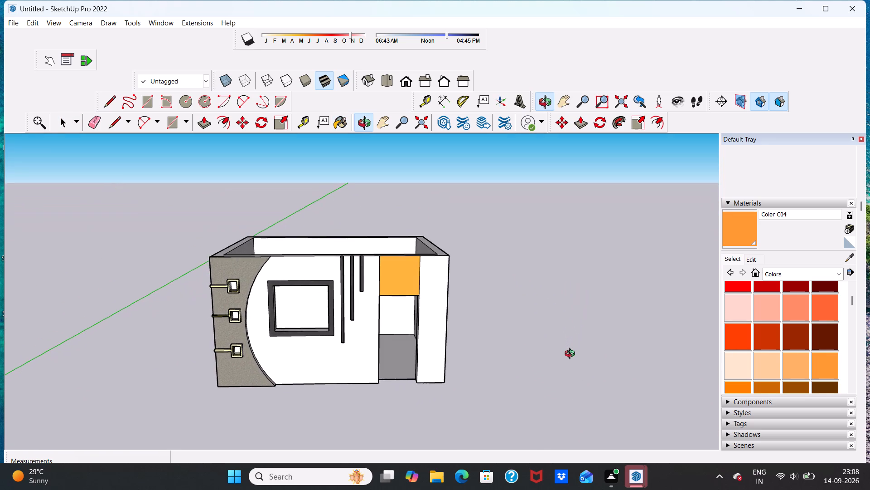
middle_drag(572, 355, 565, 345)
scroll(562, 341, down, 5)
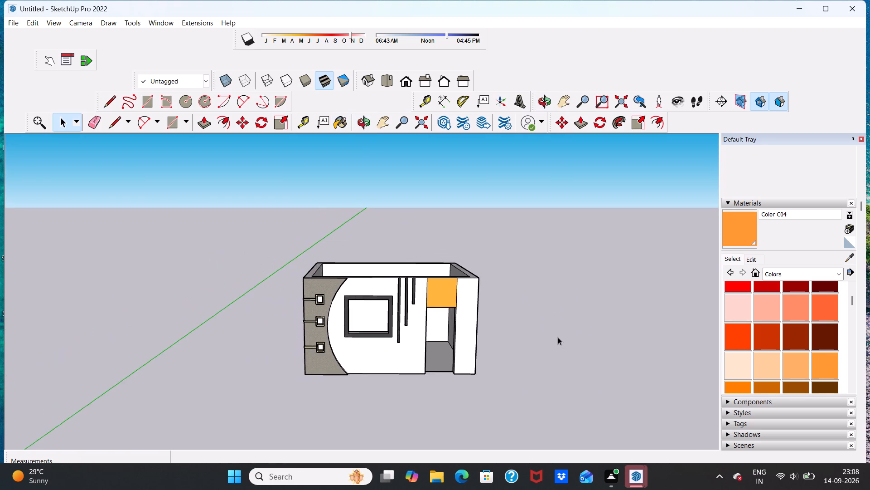
scroll(554, 335, down, 4)
scroll(672, 342, up, 7)
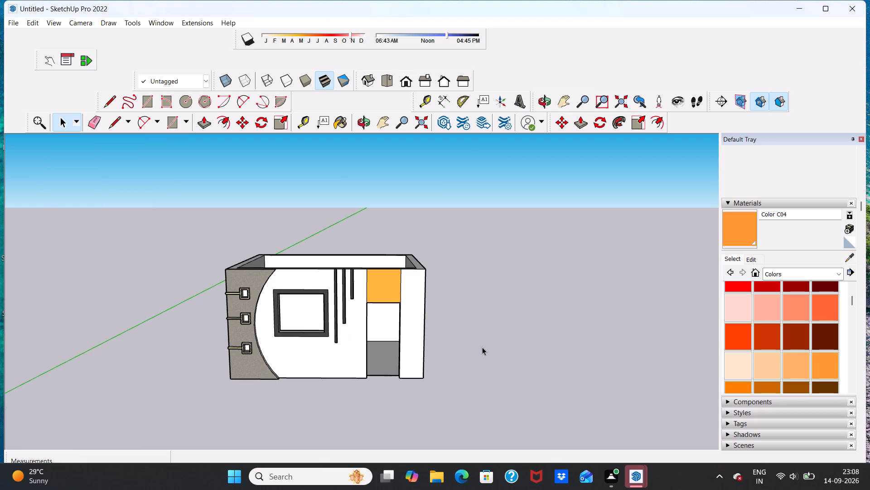
Draw a small upright rectangle, about 11 3/8 inches high and 4 13/16 inches wide, on the wall beside the doorway.
scroll(422, 316, up, 1)
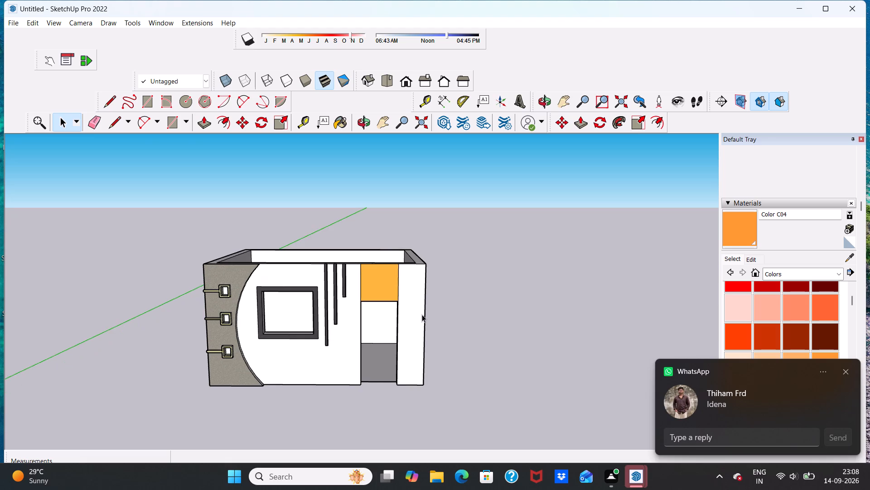
scroll(422, 314, up, 6)
scroll(412, 314, down, 1)
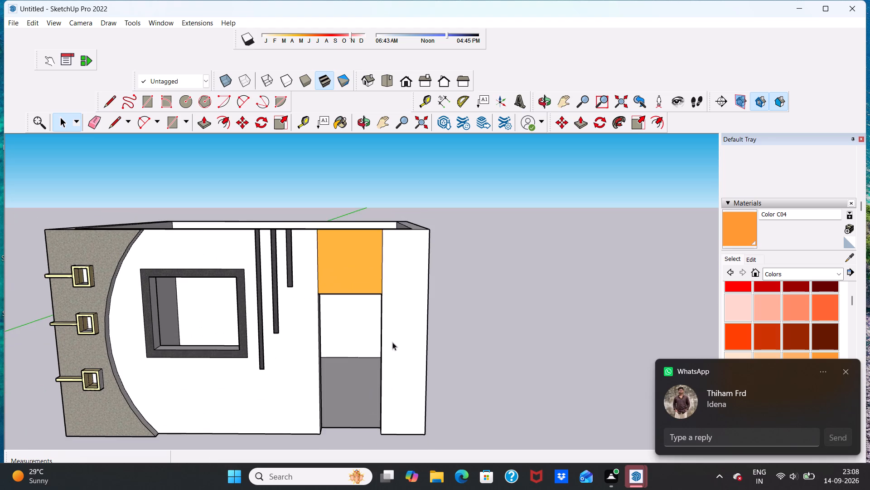
middle_drag(391, 353, 395, 334)
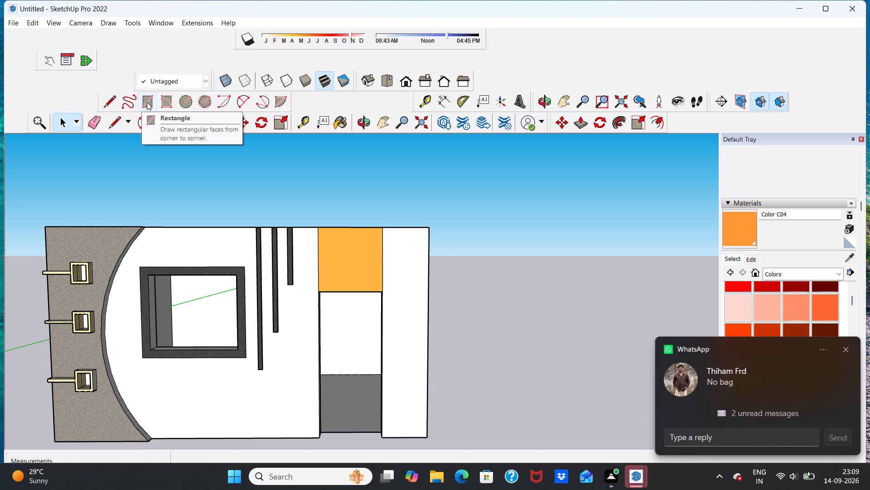
click(161, 104)
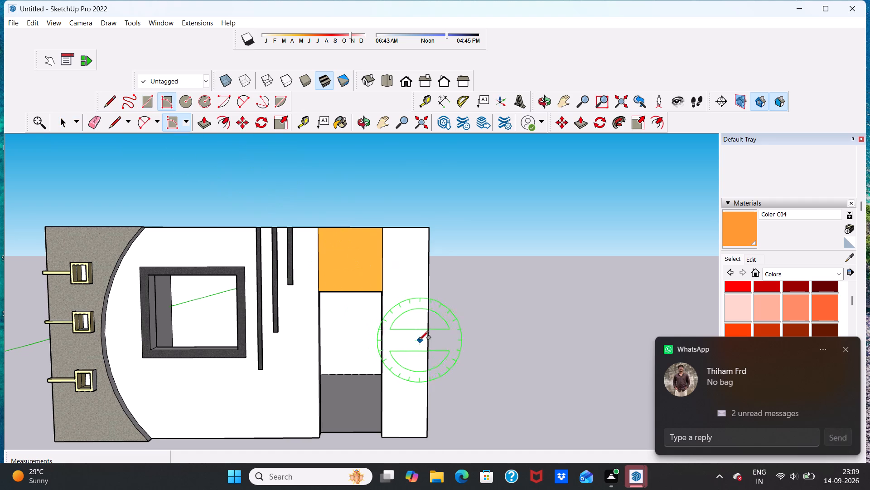
key(space)
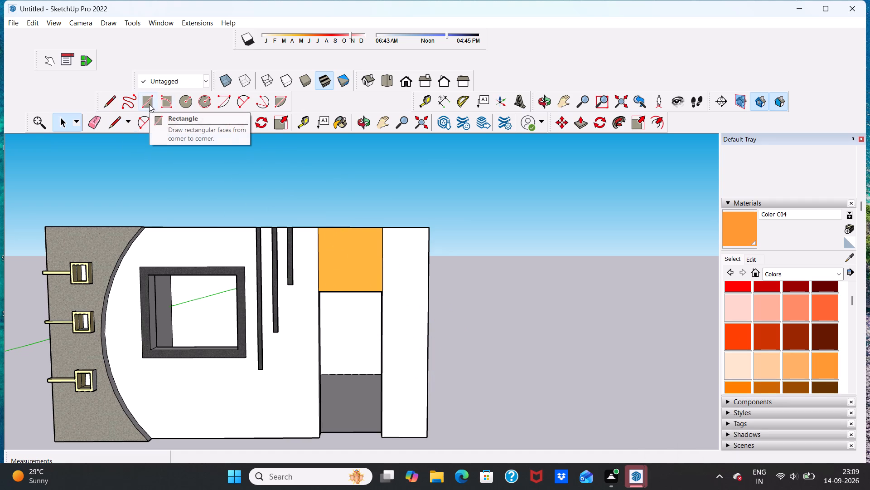
click(164, 105)
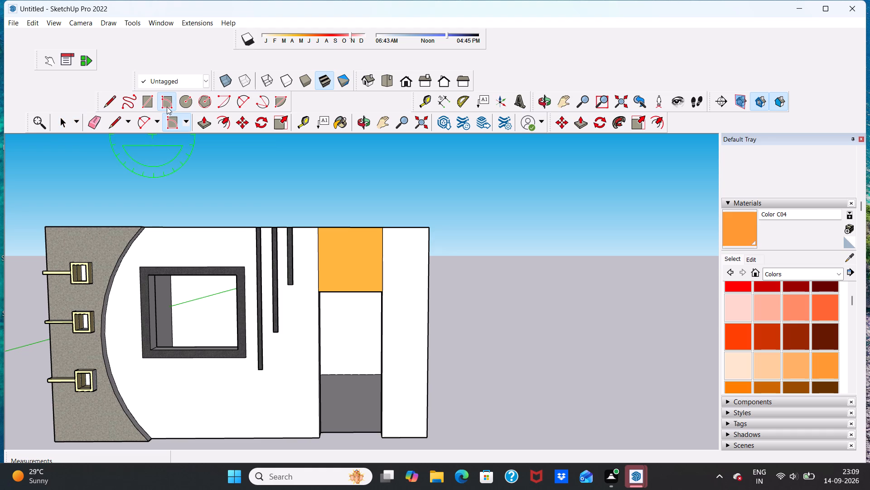
click(147, 97)
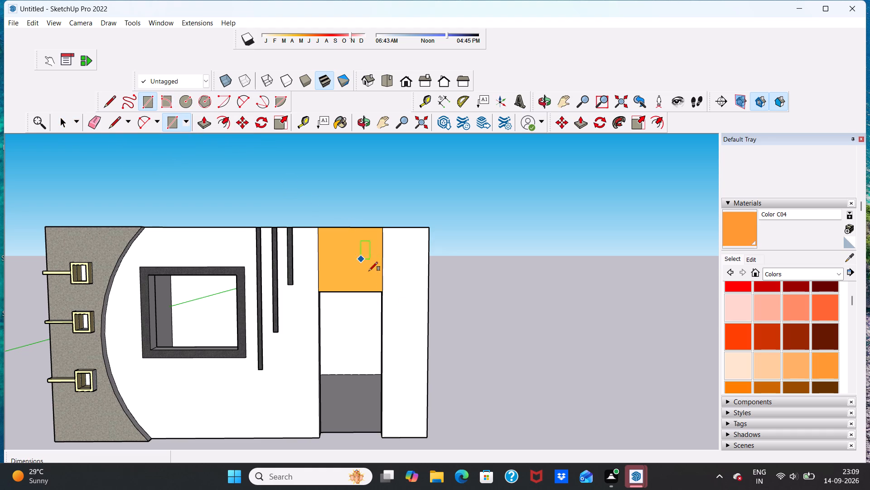
click(397, 341)
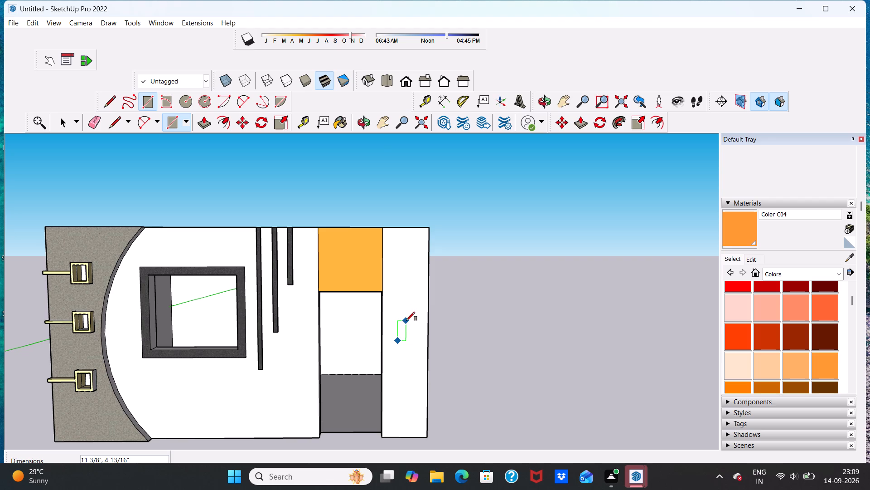
click(406, 321)
key(space)
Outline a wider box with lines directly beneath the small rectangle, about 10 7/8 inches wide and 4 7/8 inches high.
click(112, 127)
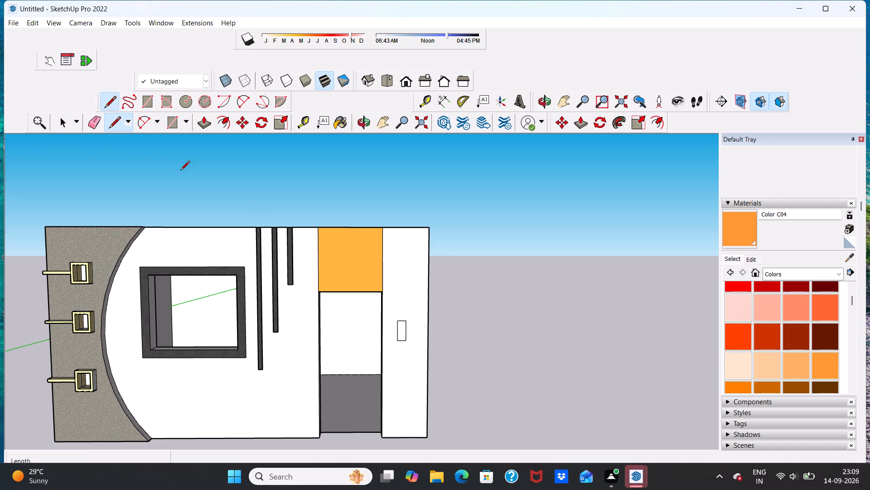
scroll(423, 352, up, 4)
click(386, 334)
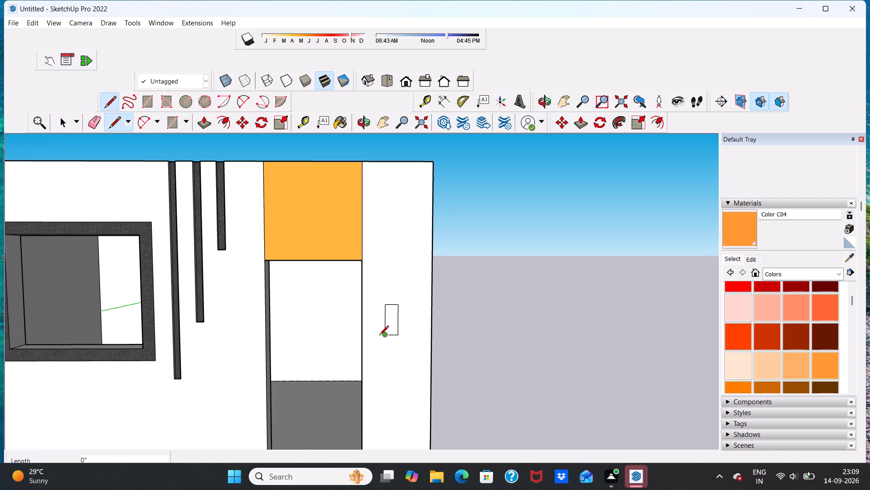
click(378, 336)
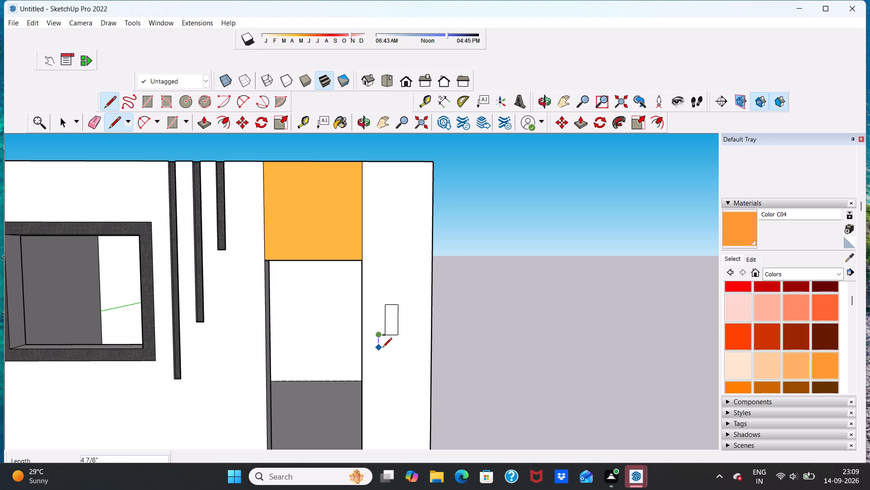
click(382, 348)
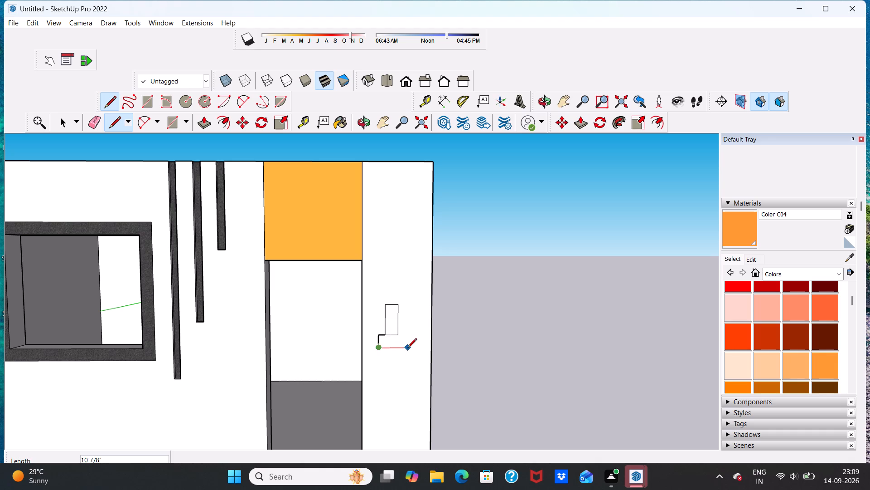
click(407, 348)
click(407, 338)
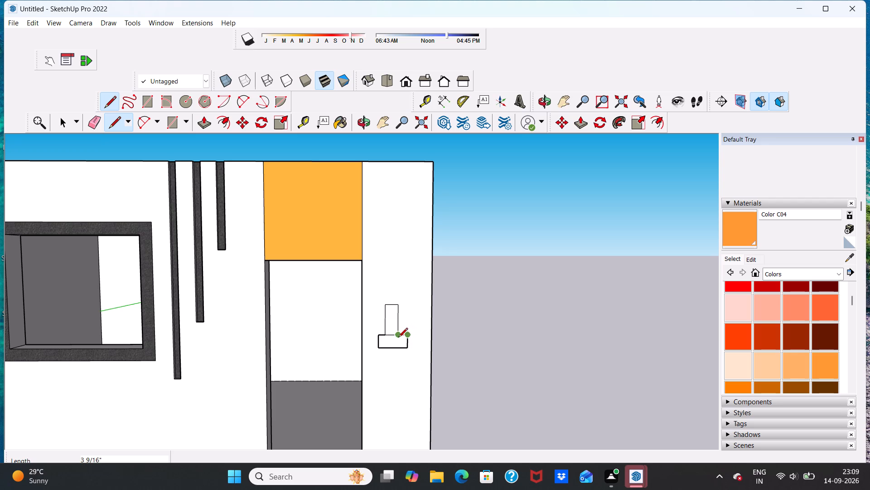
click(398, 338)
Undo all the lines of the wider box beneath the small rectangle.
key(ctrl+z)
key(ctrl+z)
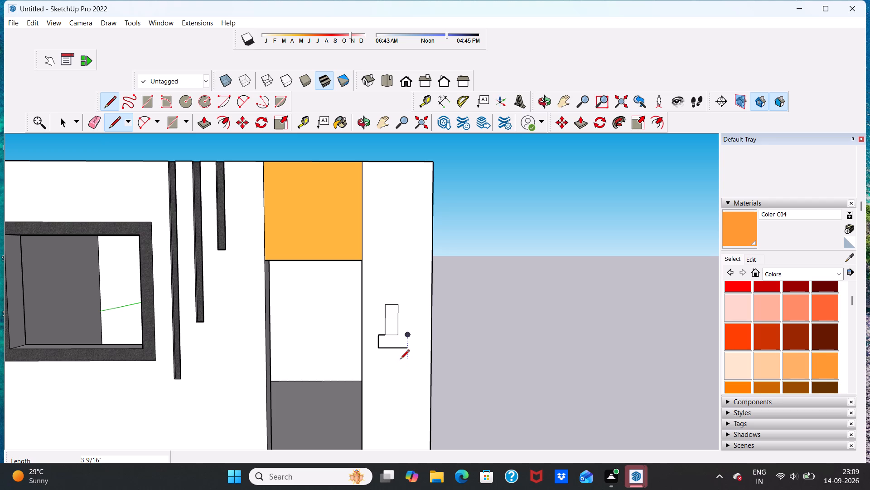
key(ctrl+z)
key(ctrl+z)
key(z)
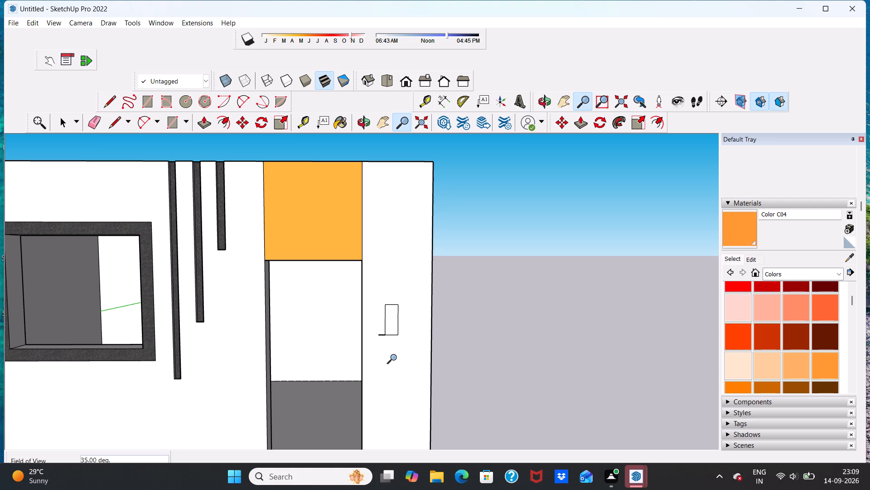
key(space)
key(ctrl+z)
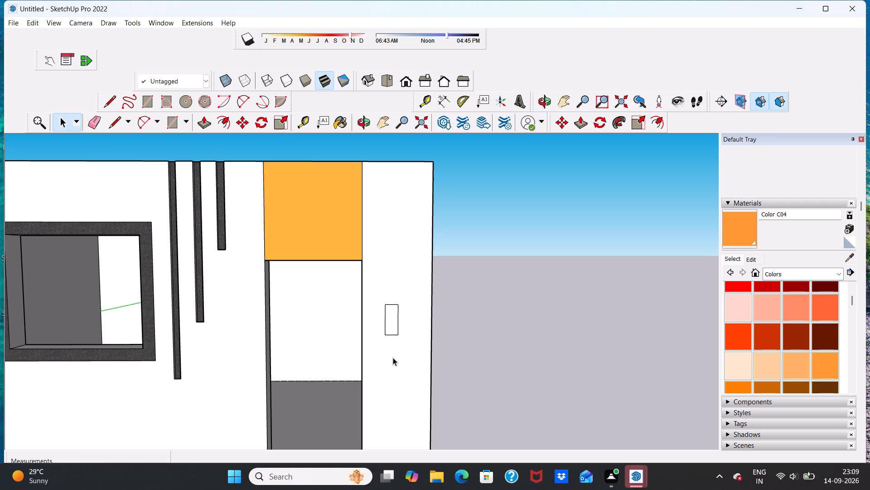
Draw a box with lines directly beneath the small rectangle, matching its width and about 4 1/4 inches high.
scroll(388, 339, up, 3)
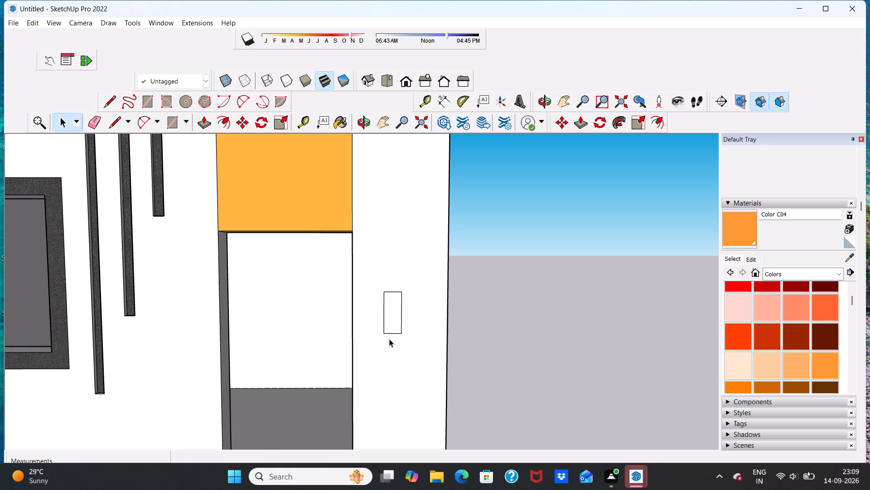
click(116, 121)
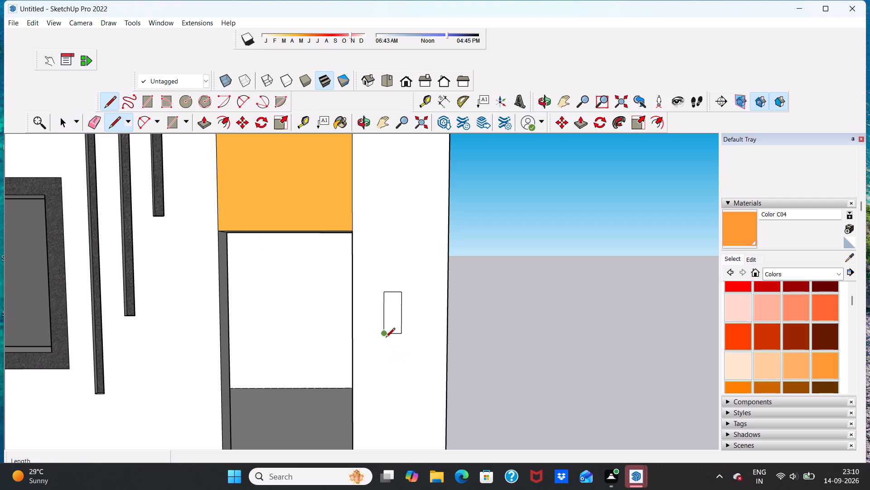
click(383, 337)
click(385, 349)
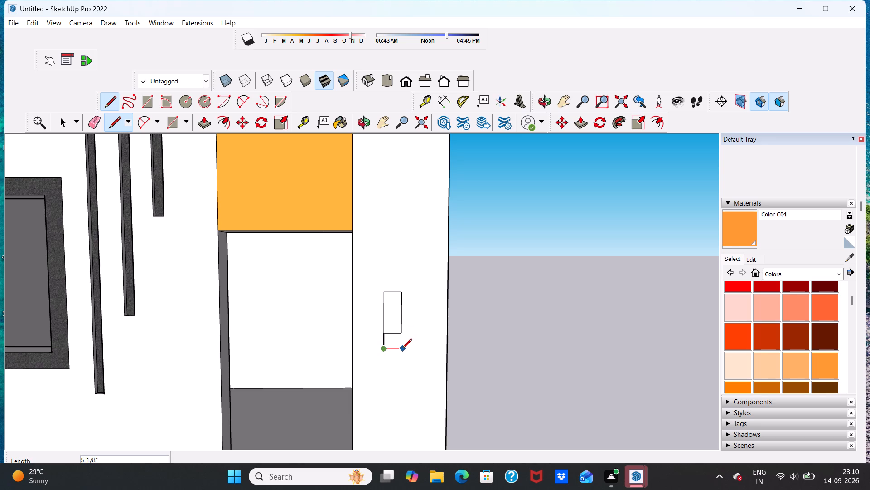
click(402, 349)
scroll(405, 347, up, 8)
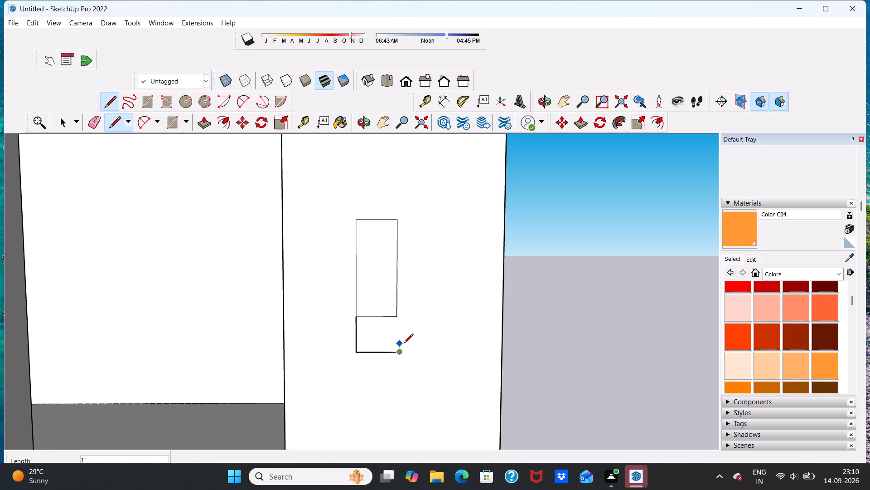
key(space)
key(ctrl+z)
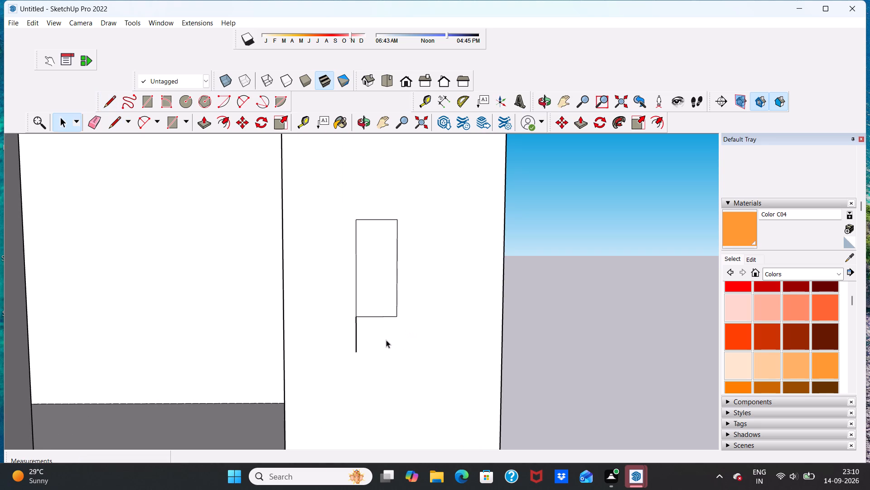
click(114, 106)
click(358, 353)
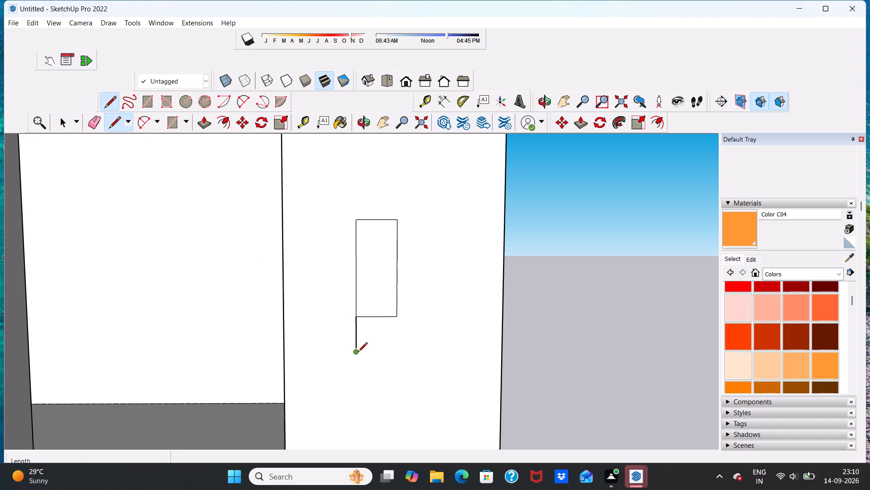
click(396, 352)
click(399, 318)
key(space)
Paint the lower box beside the doorway with Formica Laminate Dark from the Synthetic Surfaces library.
scroll(398, 321, down, 9)
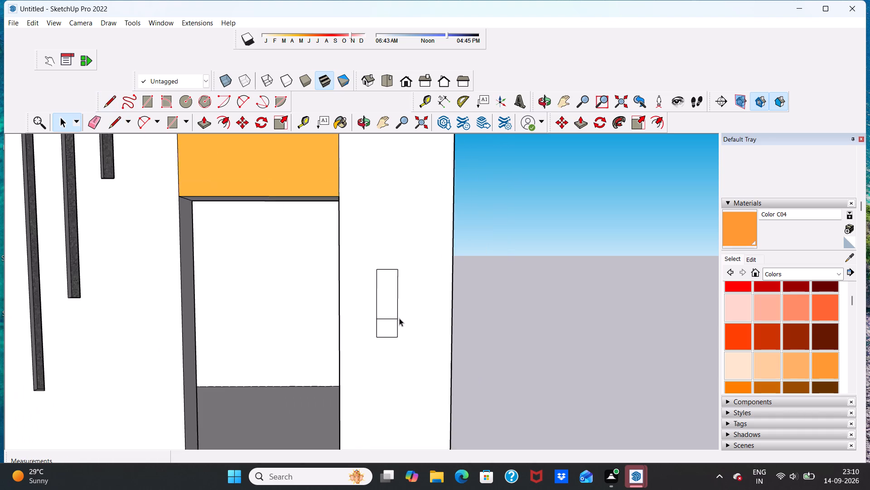
scroll(399, 318, down, 3)
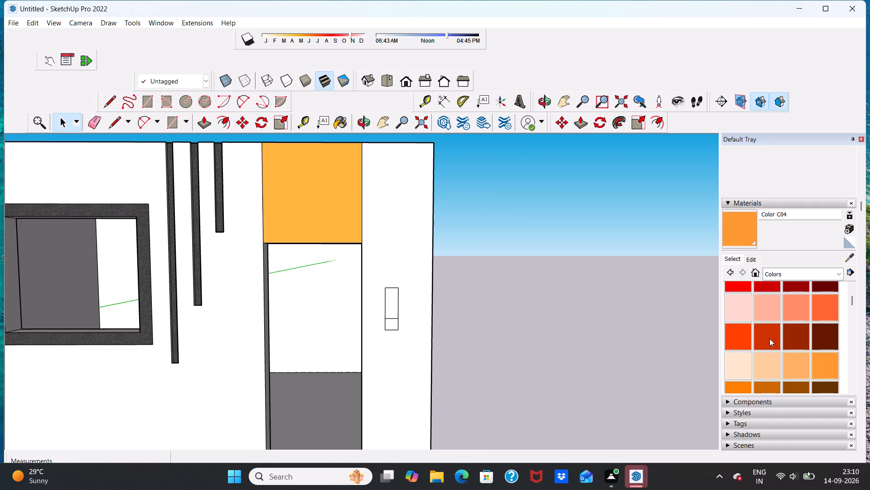
scroll(792, 337, down, 3)
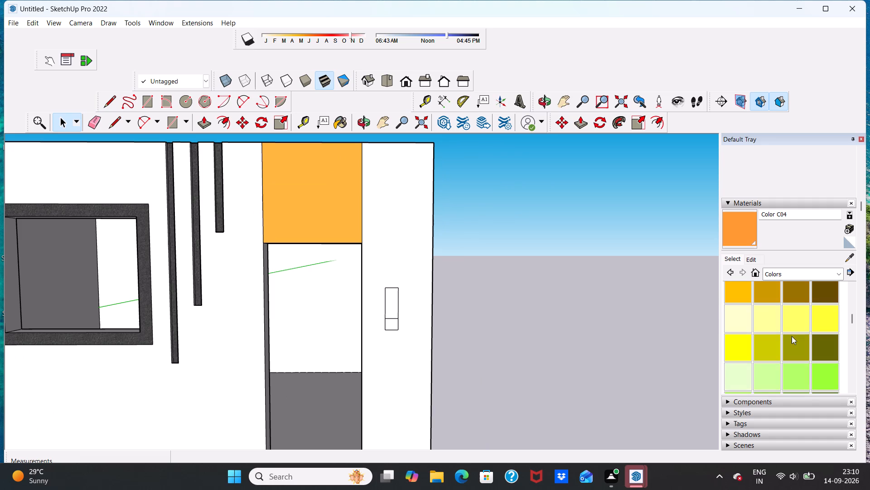
click(835, 273)
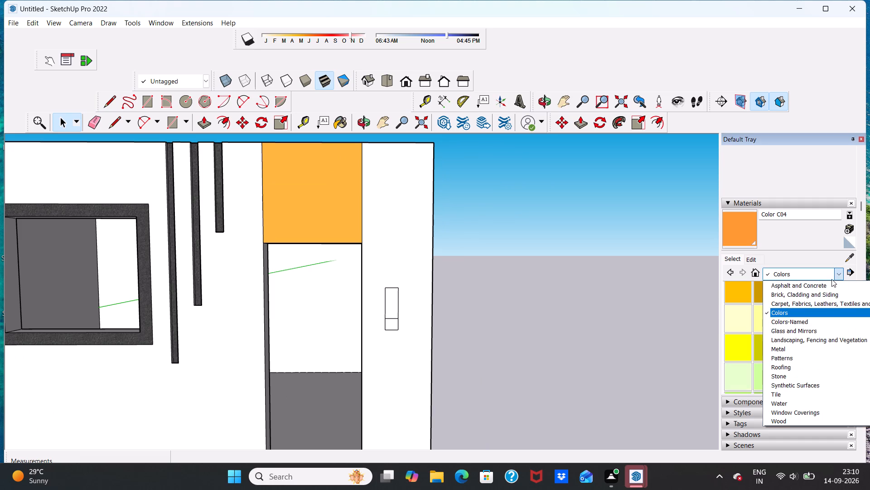
click(835, 383)
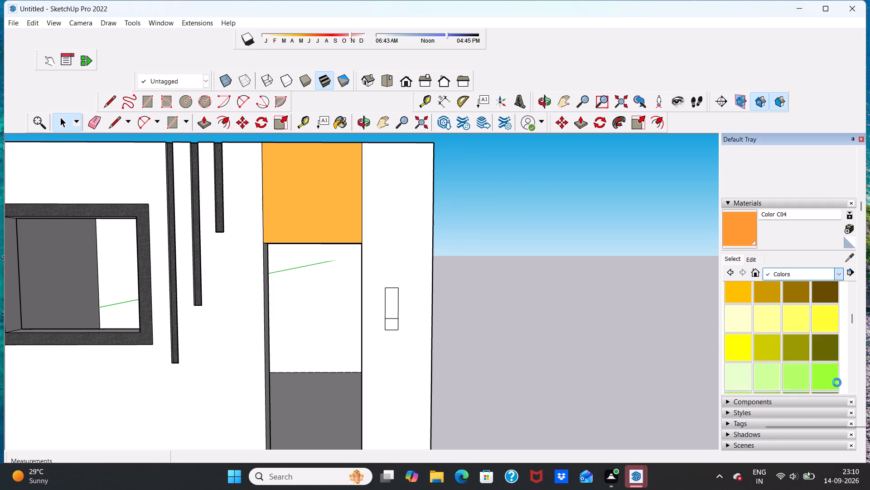
click(834, 291)
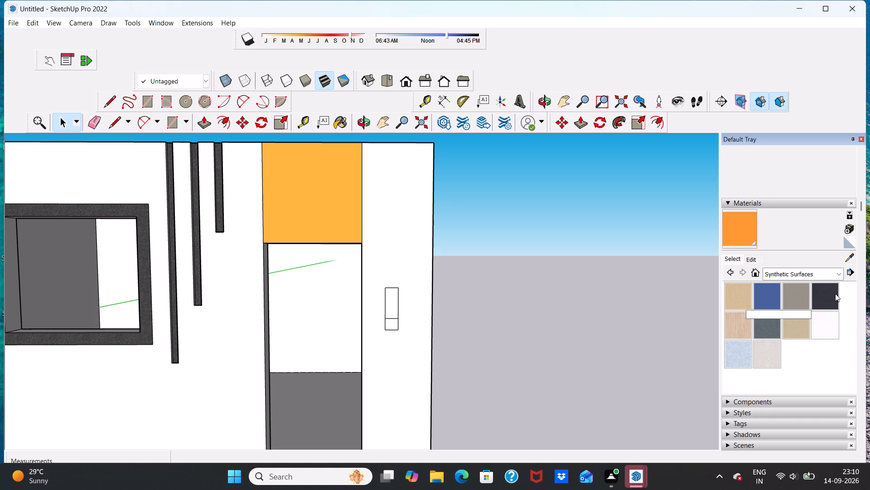
scroll(387, 343, up, 4)
click(397, 317)
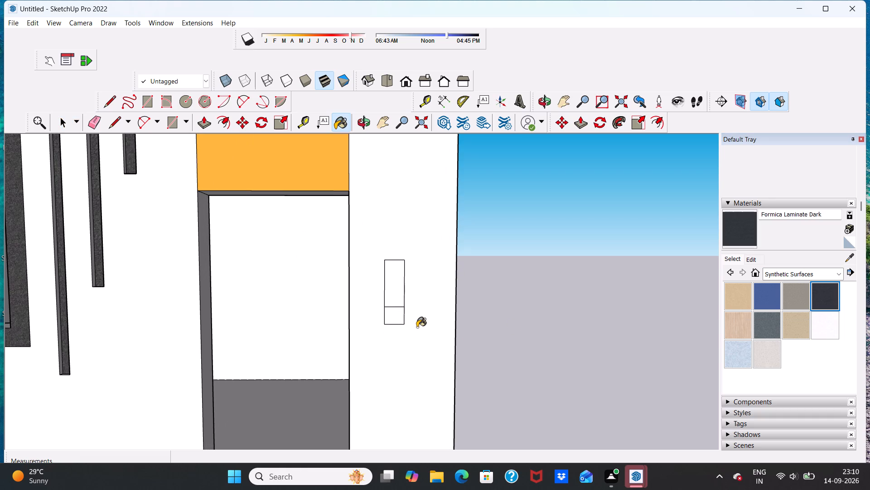
scroll(423, 325, down, 11)
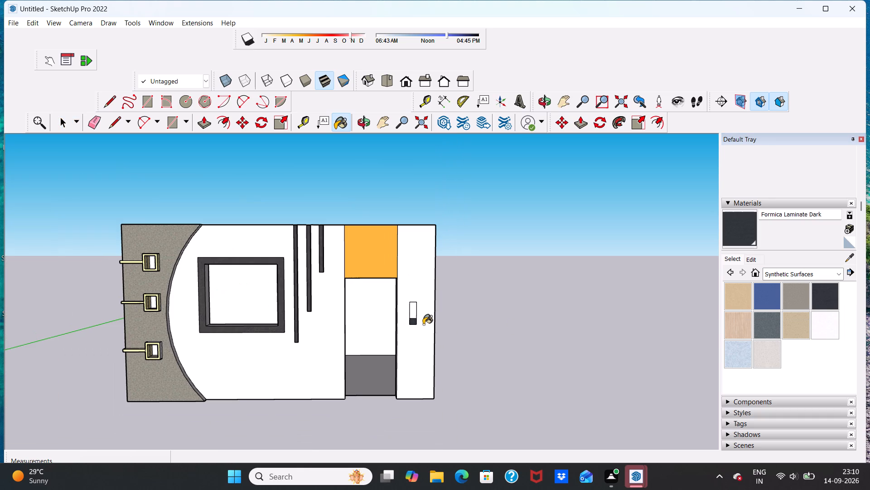
Copy the room's floor face out to the open ground beside the room, about 22' 10 1/2" away.
key(space)
scroll(442, 299, down, 6)
scroll(463, 297, up, 4)
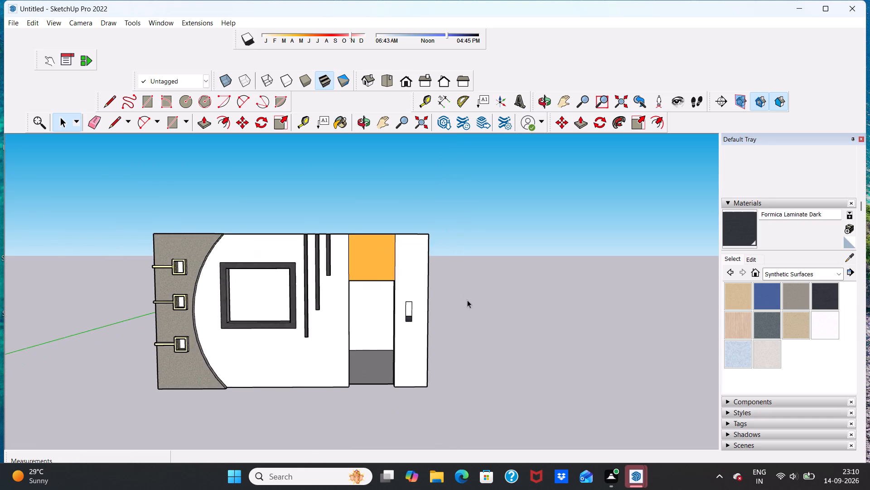
scroll(467, 300, down, 6)
scroll(460, 339, up, 3)
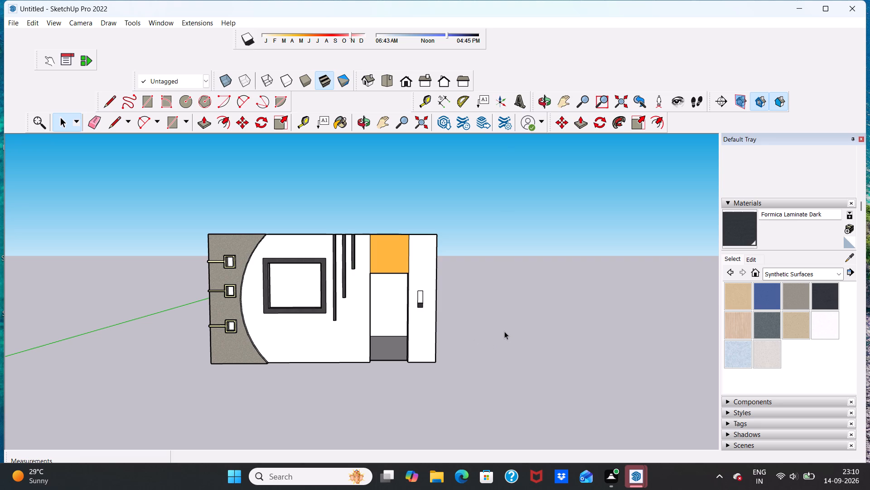
middle_drag(522, 323, 508, 489)
scroll(439, 340, down, 4)
scroll(386, 238, up, 6)
middle_drag(387, 257, 377, 330)
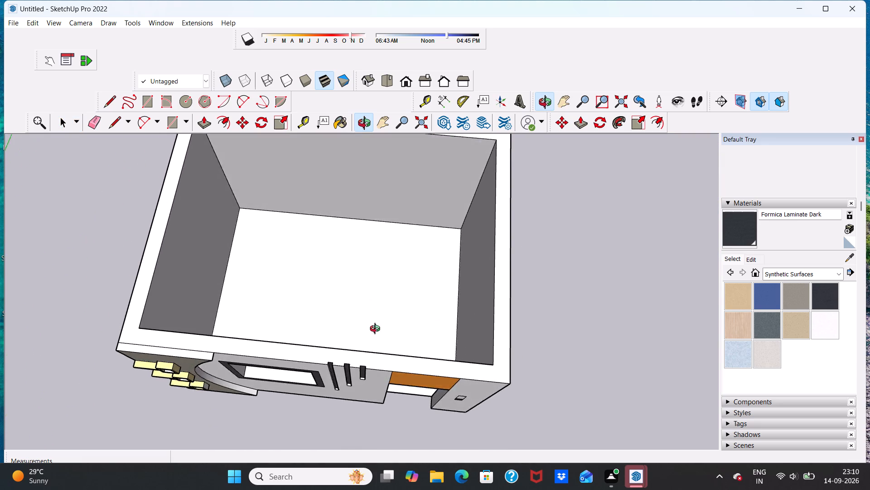
middle_drag(377, 330, 377, 336)
click(361, 302)
click(361, 302)
click(361, 302)
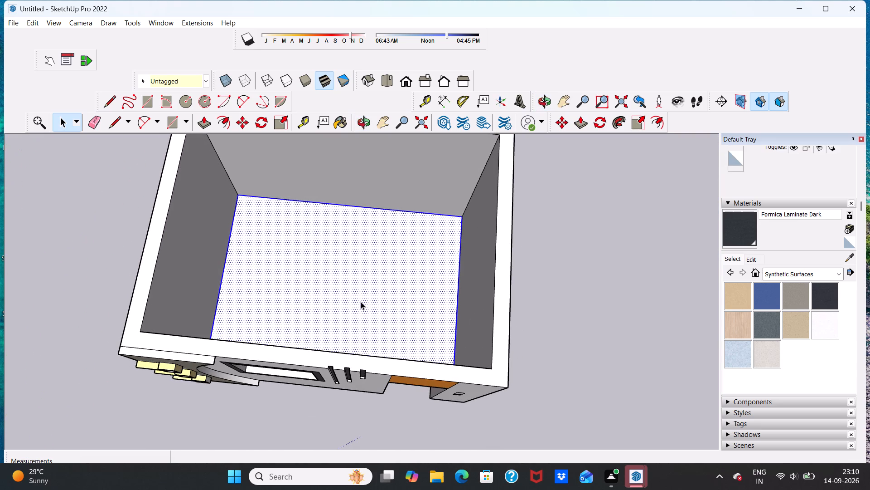
scroll(361, 301, down, 6)
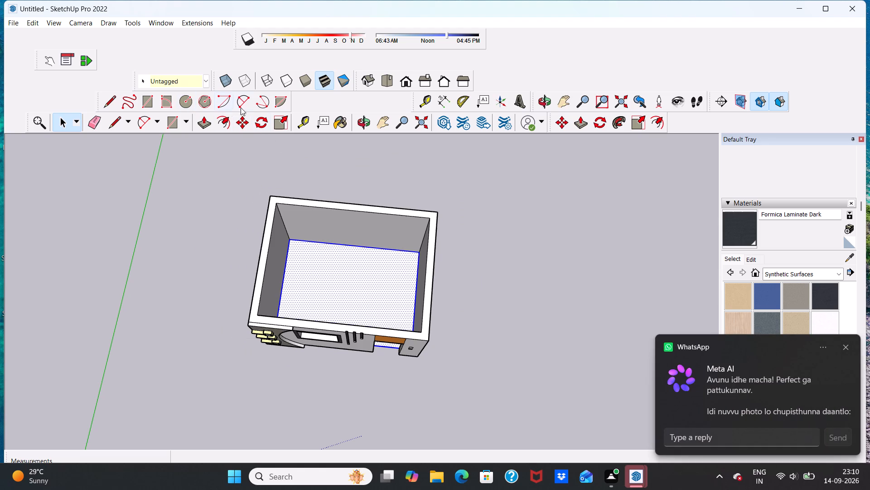
click(245, 123)
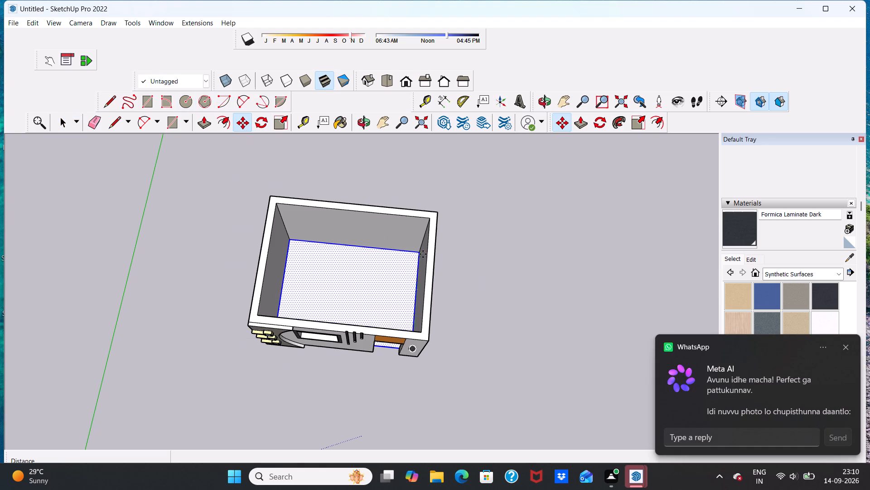
click(418, 252)
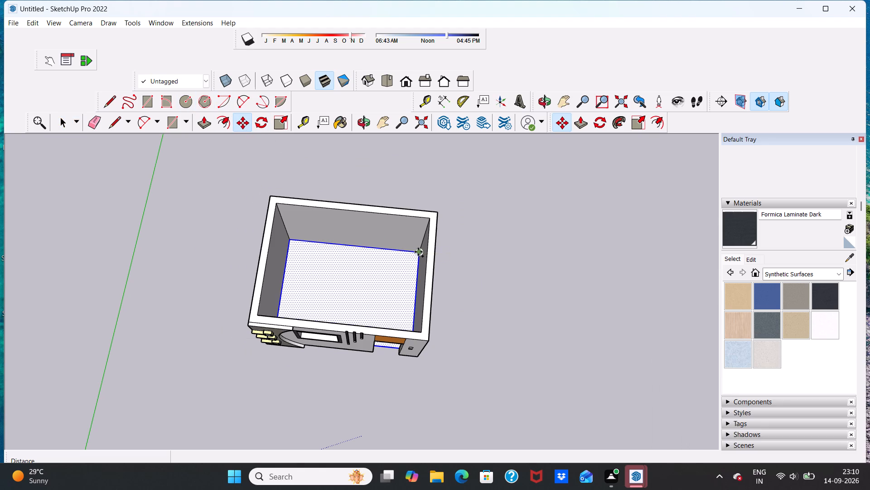
click(606, 254)
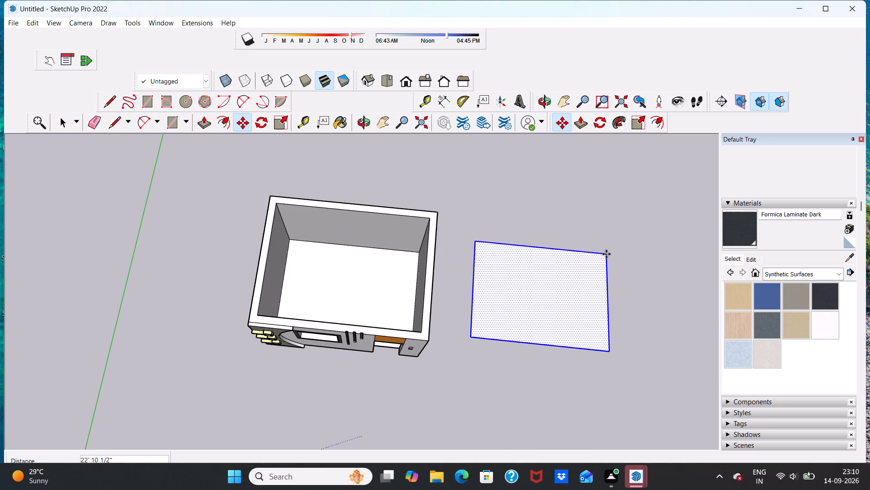
key(space)
Offset the outline of the copied floor inward by 9" to form a wall border.
middle_drag(596, 375, 578, 306)
scroll(601, 329, down, 5)
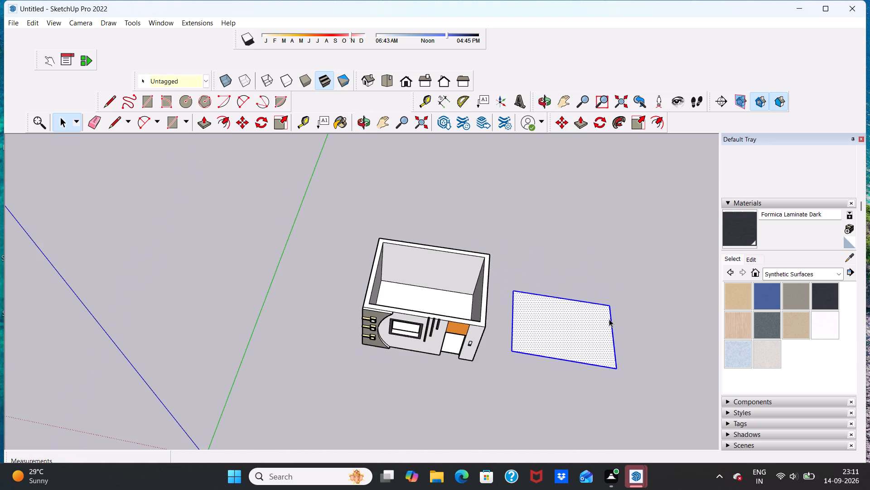
scroll(554, 420, up, 4)
click(546, 358)
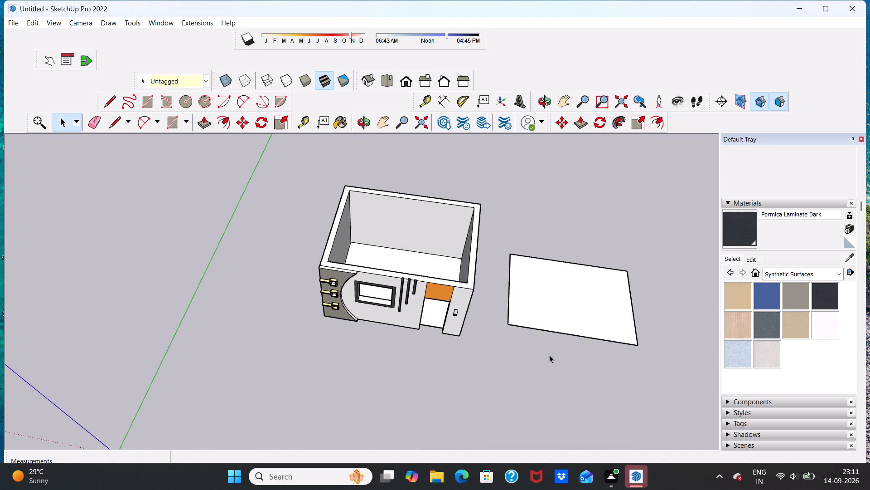
scroll(595, 323, up, 2)
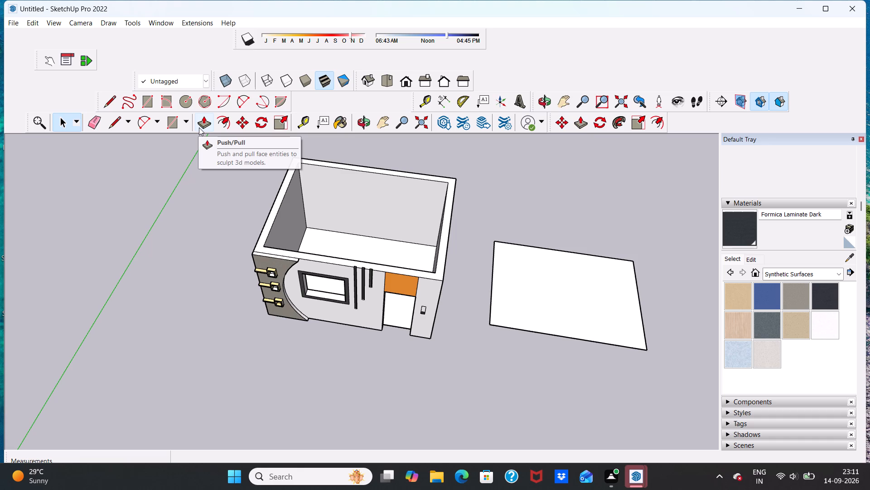
click(199, 127)
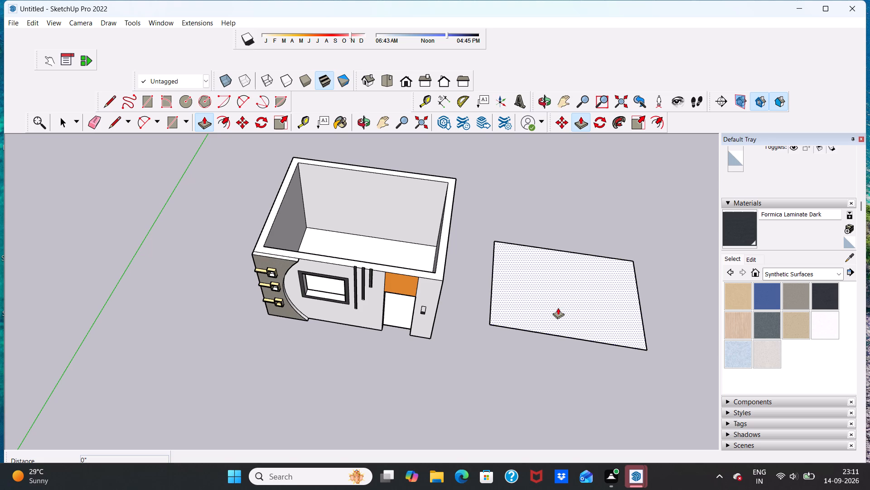
key(space)
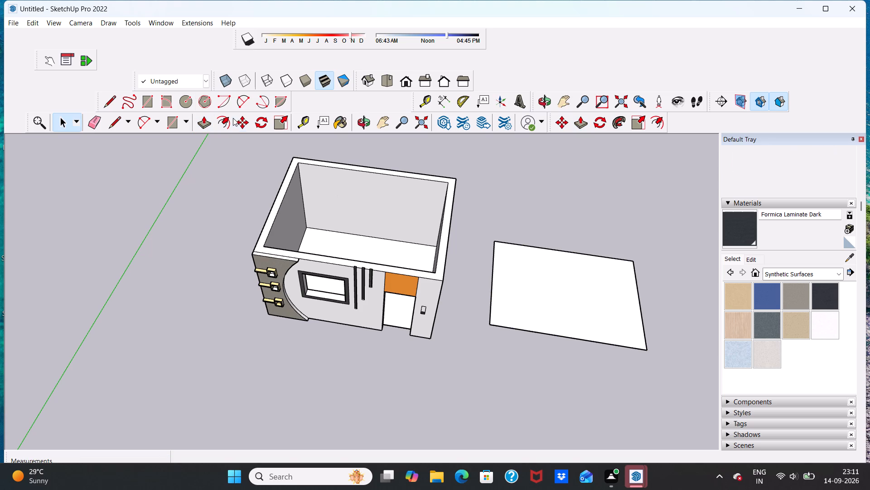
click(222, 122)
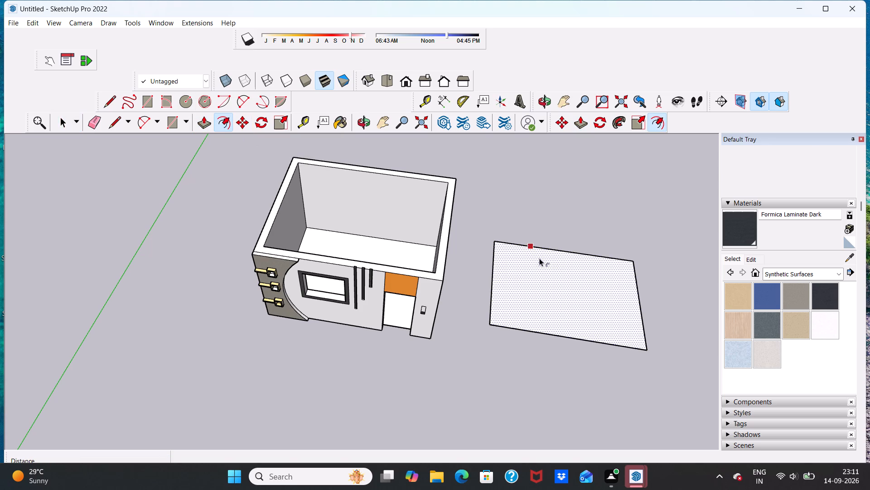
click(552, 259)
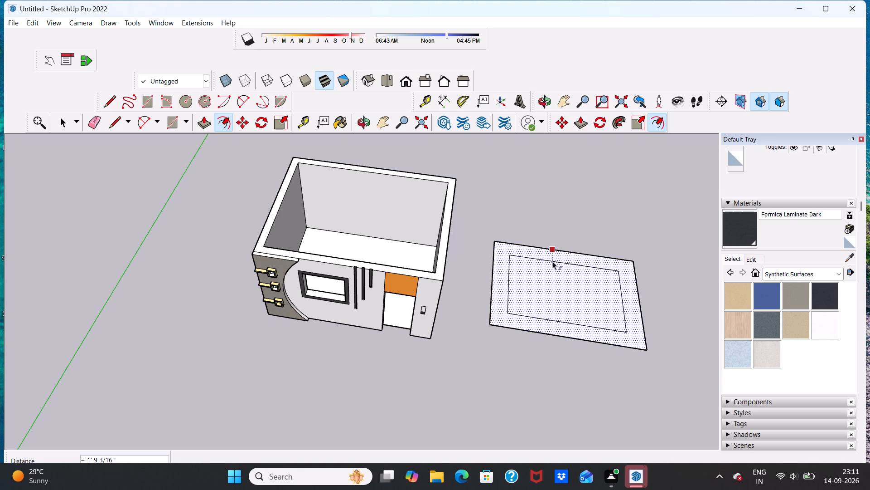
text(9")
key(Return)
key(space)
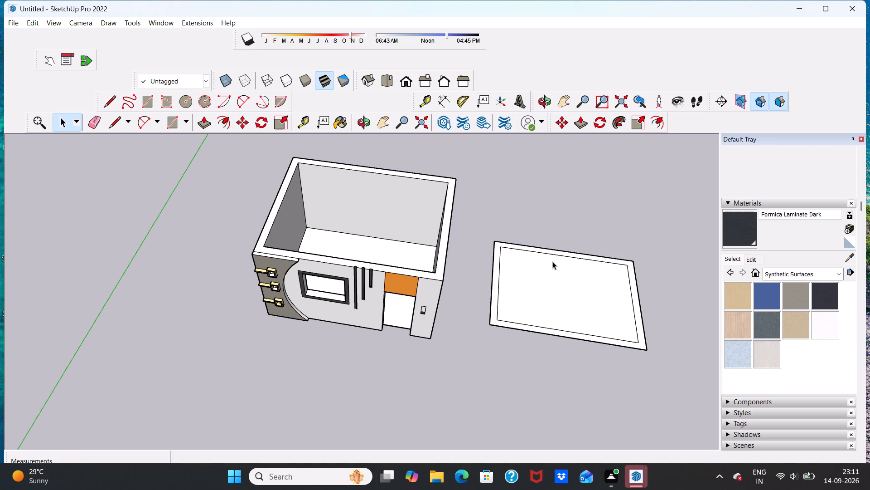
Push/Pull the border around the copied floor up 6' to raise the walls.
click(204, 121)
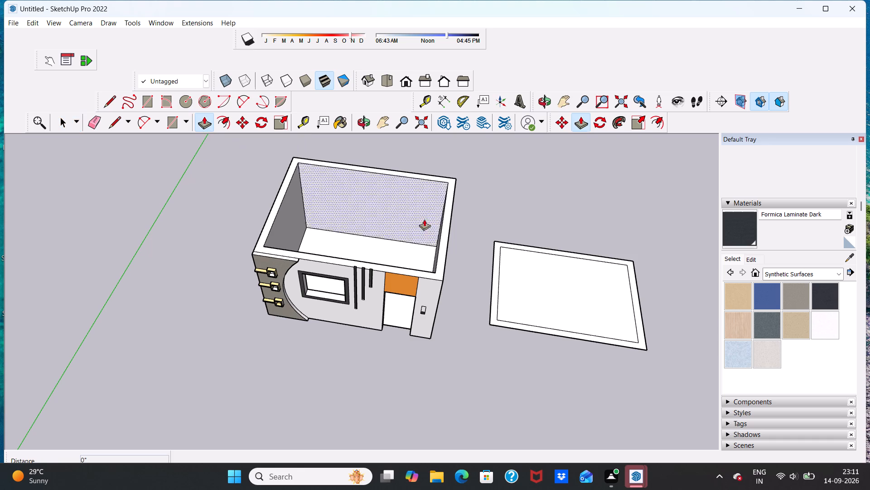
scroll(579, 354, up, 4)
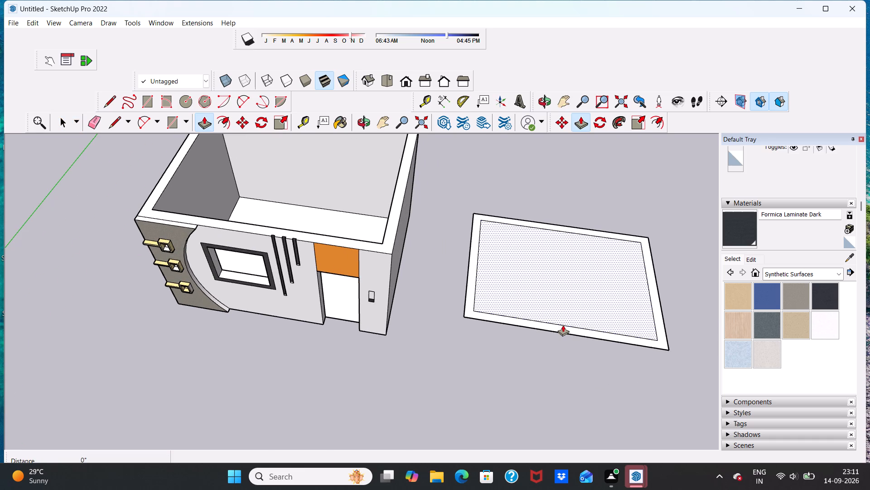
click(471, 288)
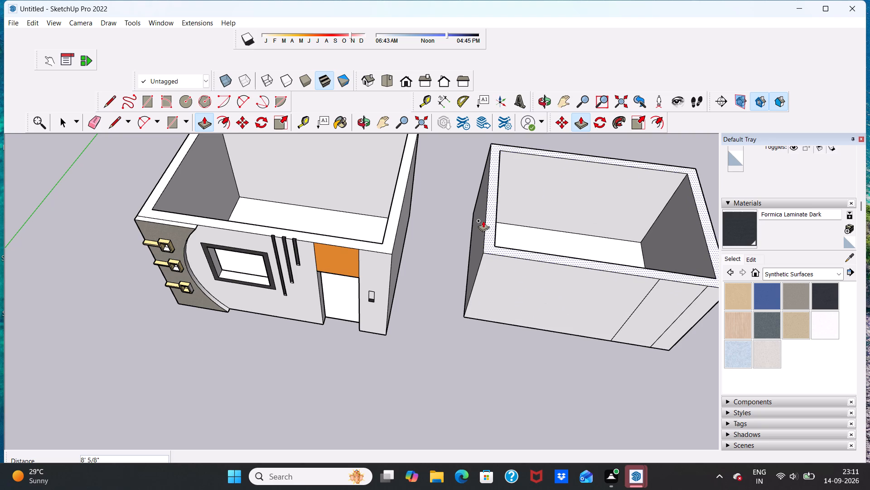
text(6')
key(Return)
key(space)
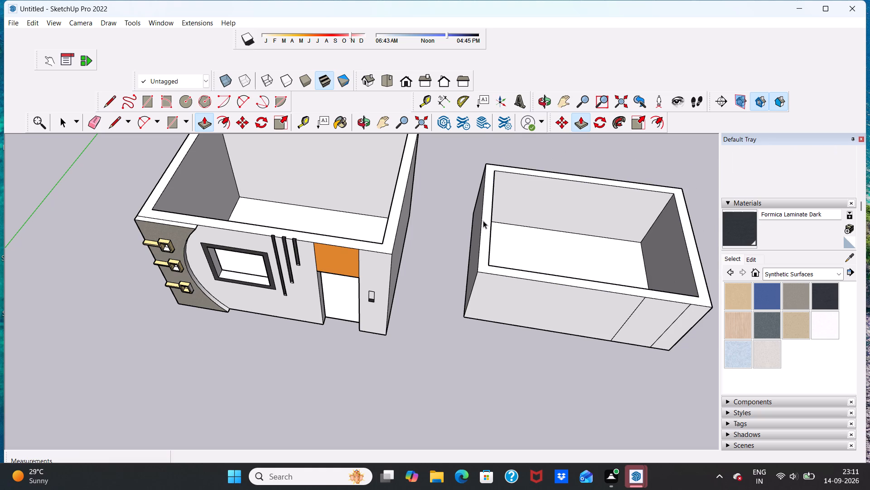
Erase the two stray vertical lines on the outer front face of the new walls.
scroll(507, 250, down, 4)
middle_drag(546, 304, 575, 190)
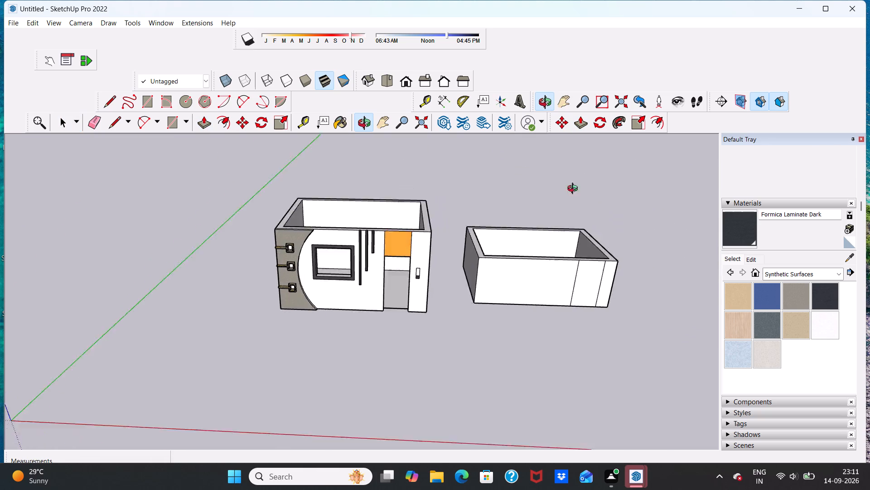
middle_drag(575, 190, 543, 173)
scroll(603, 328, up, 3)
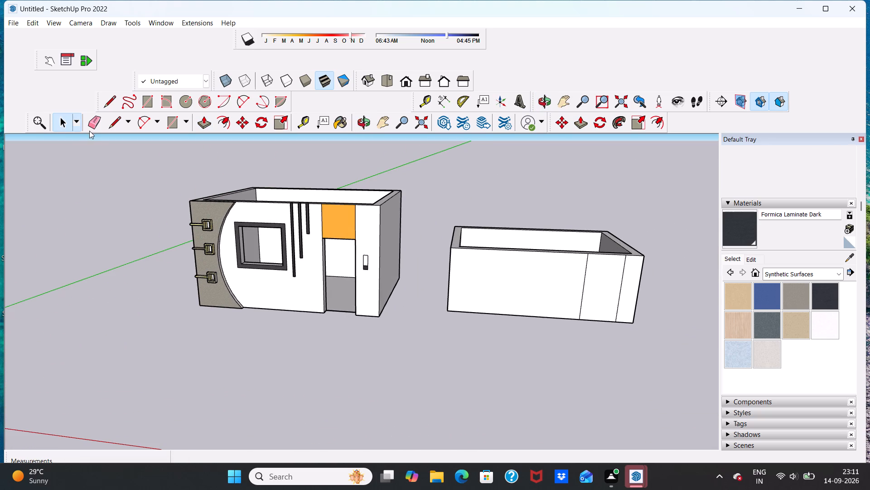
click(89, 126)
scroll(619, 299, up, 6)
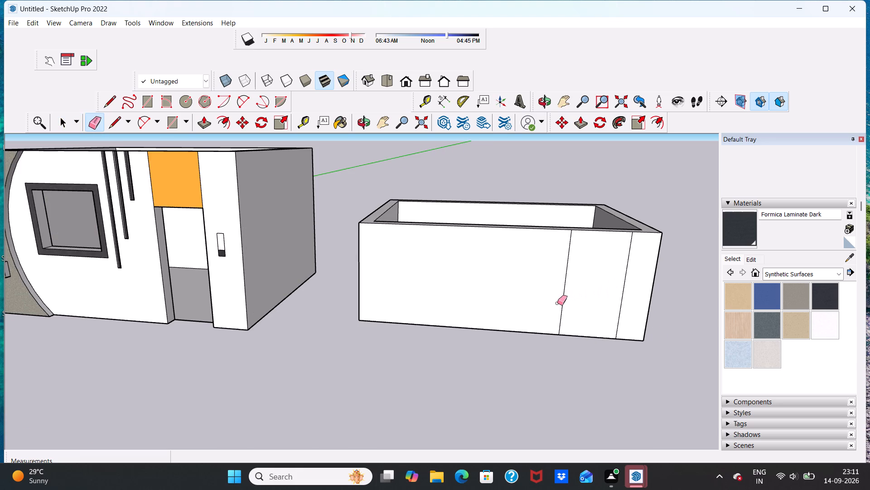
click(558, 304)
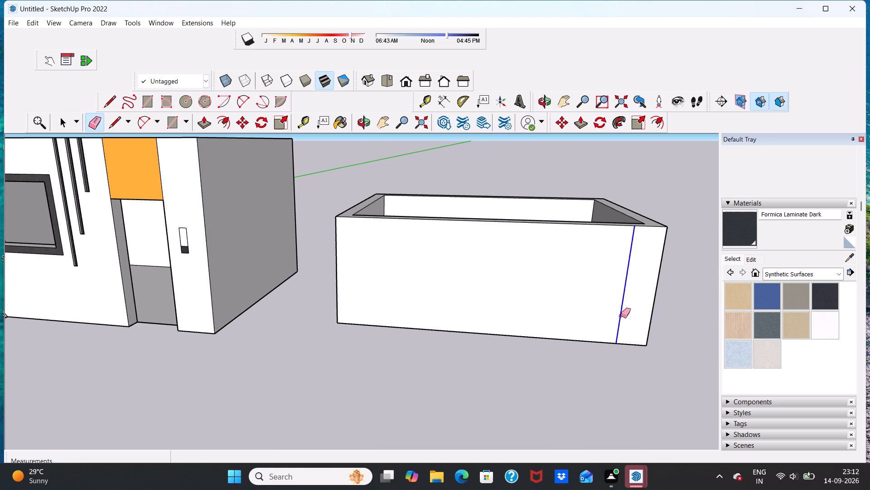
click(621, 316)
scroll(714, 290, down, 9)
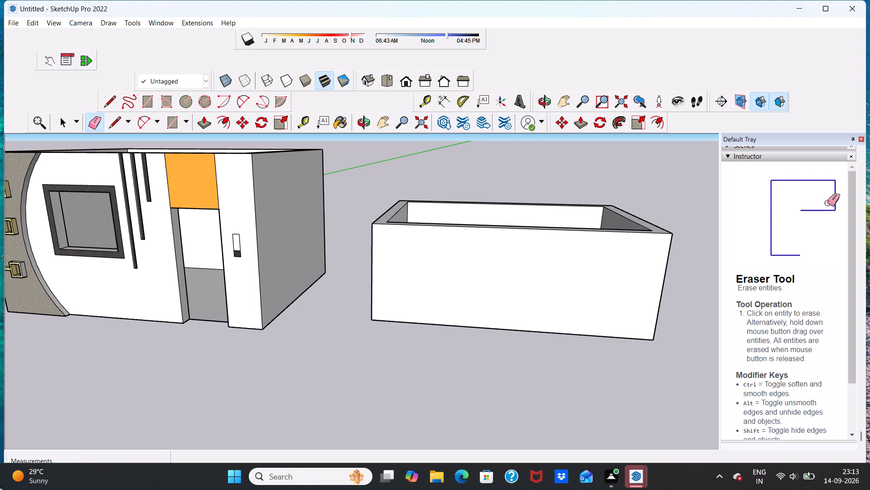
scroll(635, 292, up, 2)
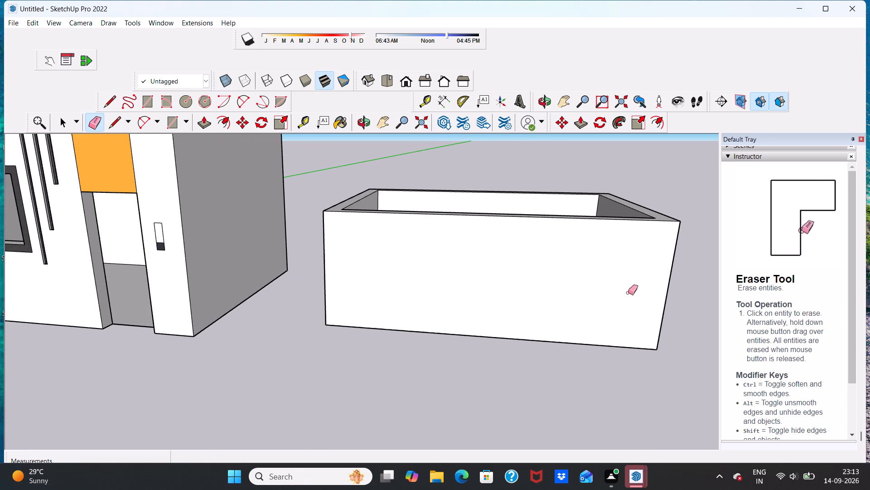
scroll(486, 294, down, 10)
scroll(475, 301, up, 4)
key(space)
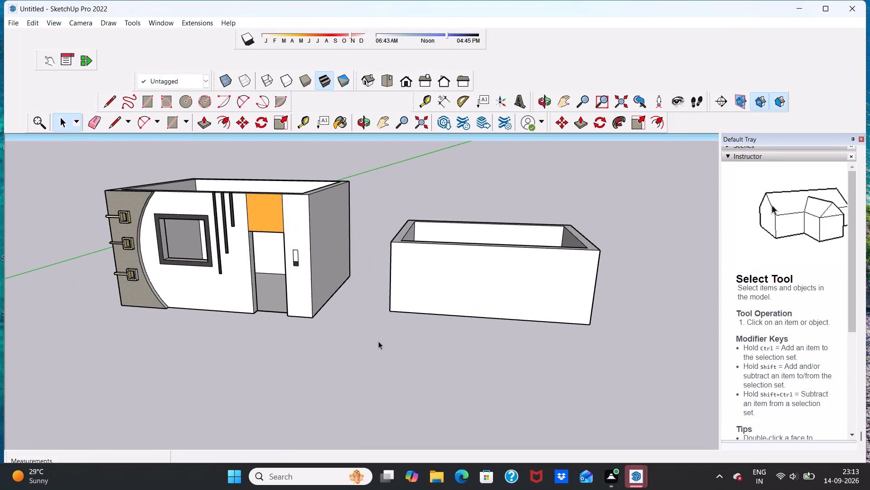
Examine the decorated front wall of the room alongside the plain new walls next to it.
scroll(421, 278, up, 3)
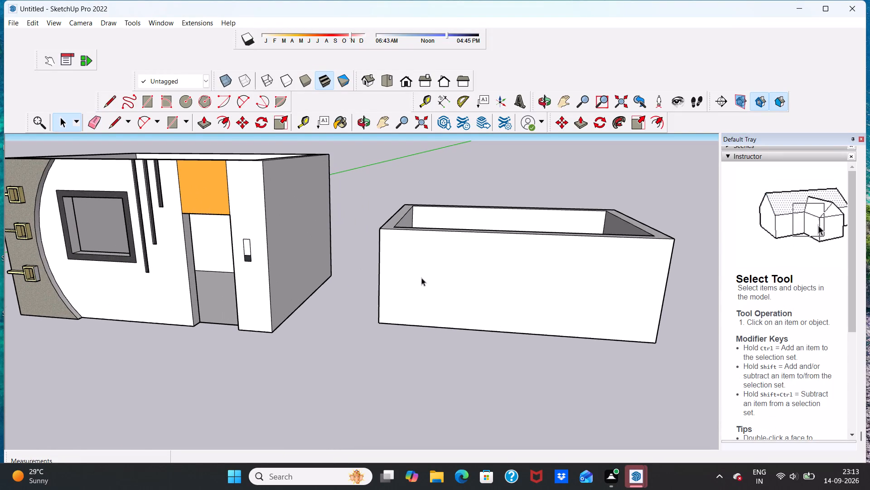
scroll(40, 261, up, 5)
scroll(13, 285, up, 6)
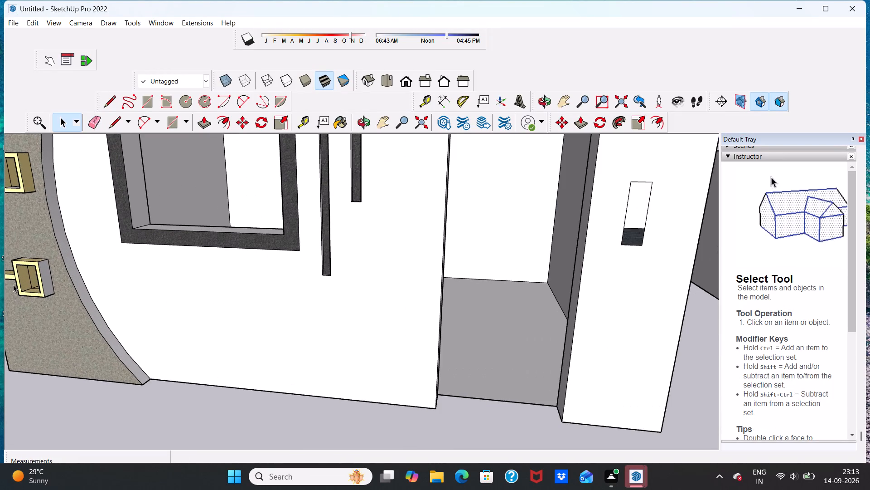
scroll(16, 284, down, 9)
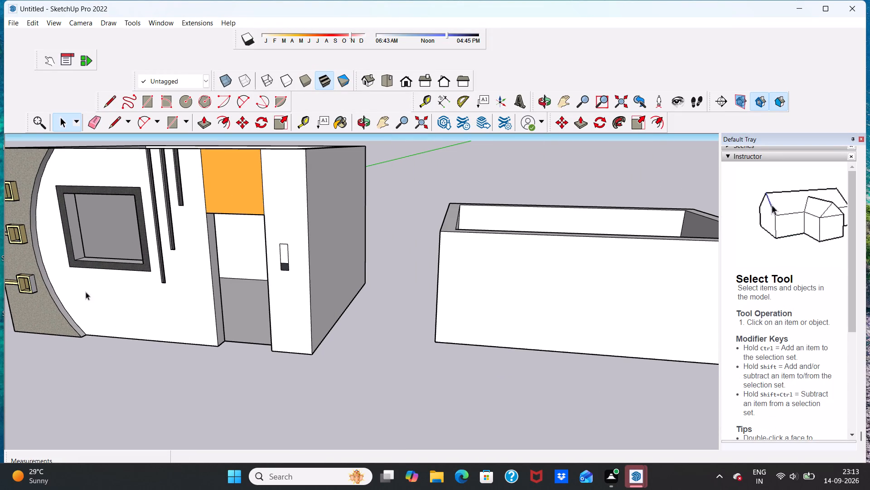
scroll(481, 303, down, 11)
scroll(448, 310, up, 4)
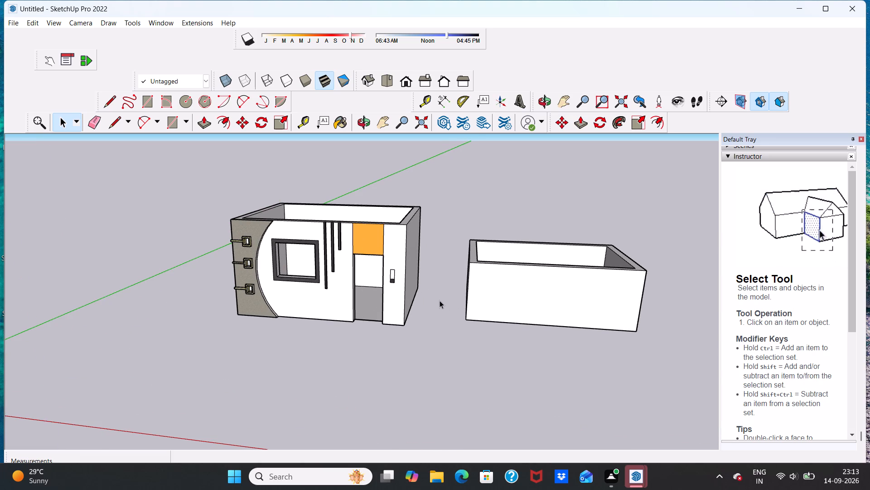
scroll(408, 296, down, 1)
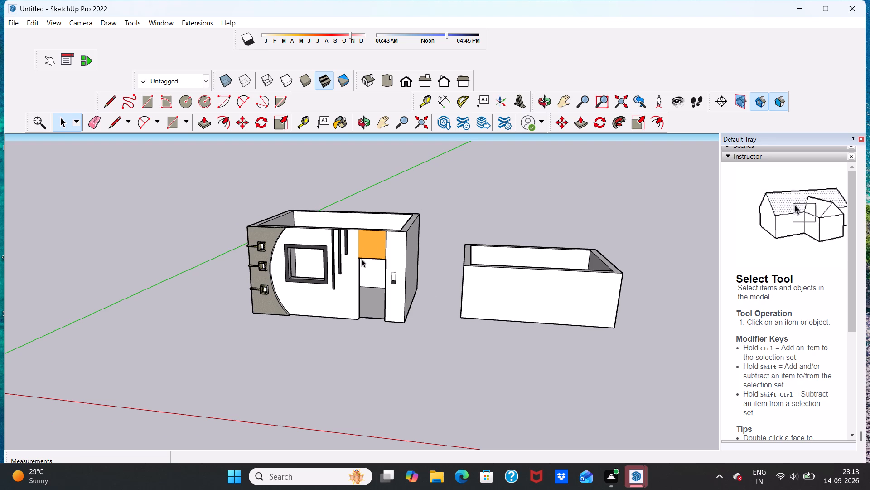
scroll(356, 262, down, 3)
scroll(483, 327, up, 4)
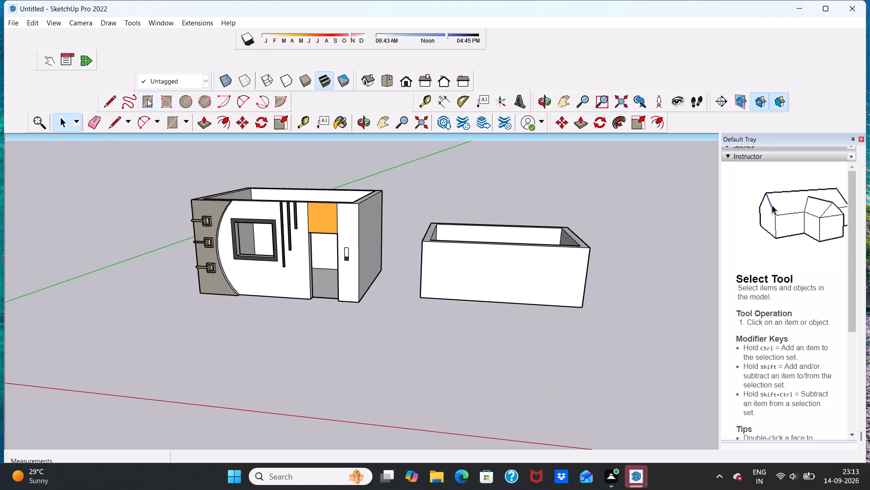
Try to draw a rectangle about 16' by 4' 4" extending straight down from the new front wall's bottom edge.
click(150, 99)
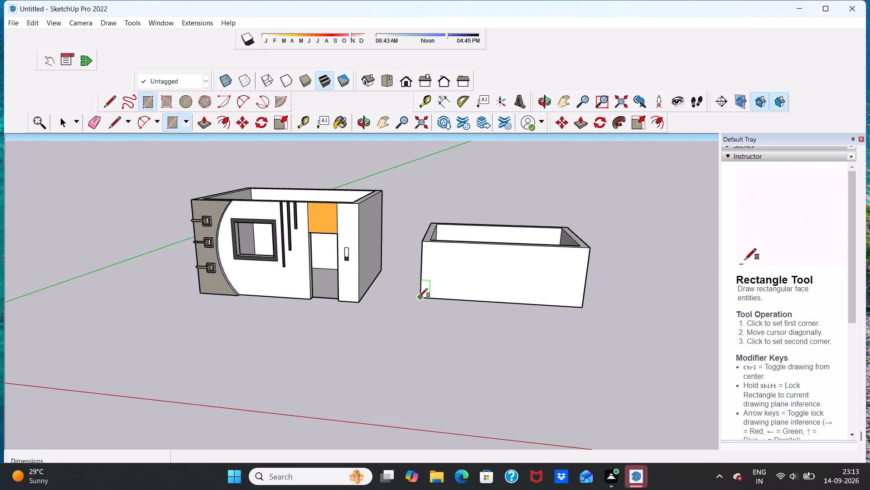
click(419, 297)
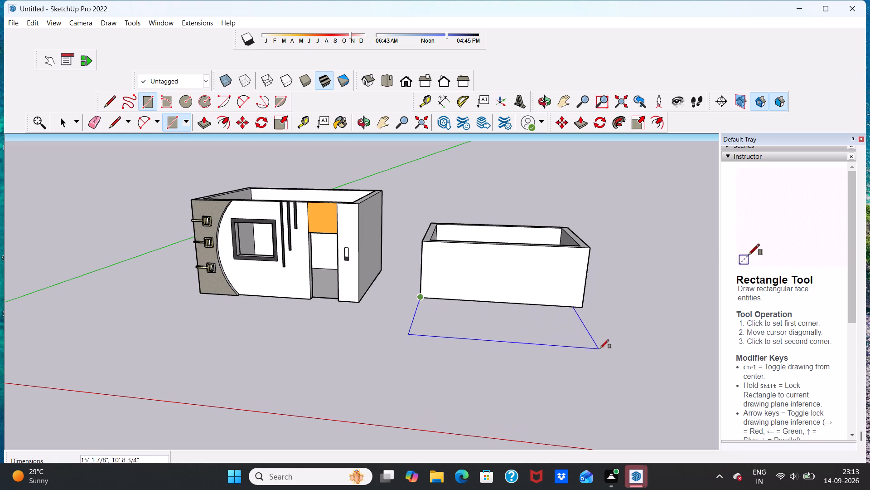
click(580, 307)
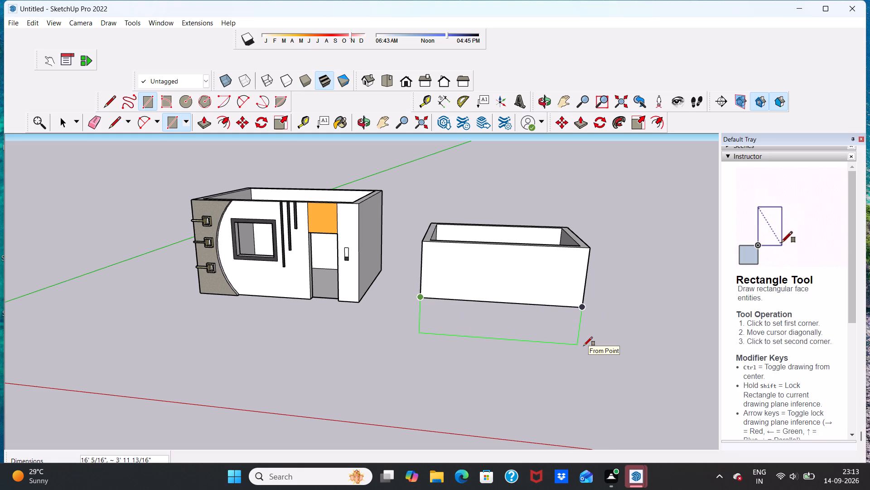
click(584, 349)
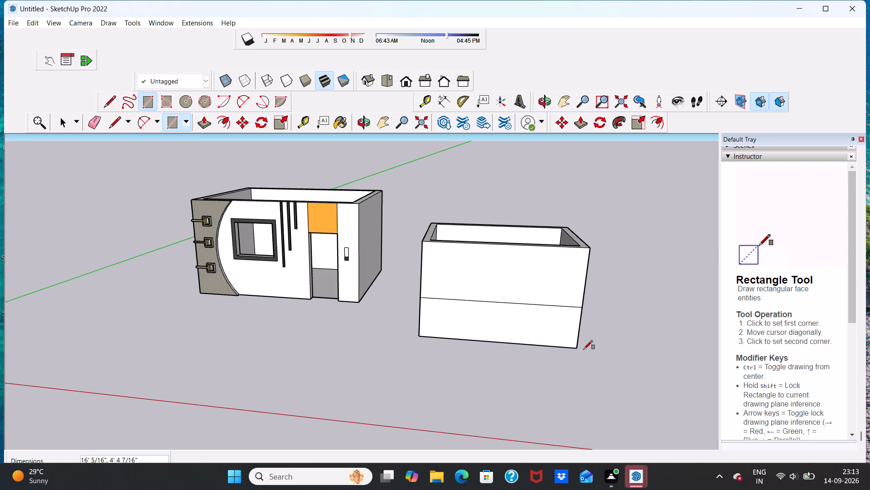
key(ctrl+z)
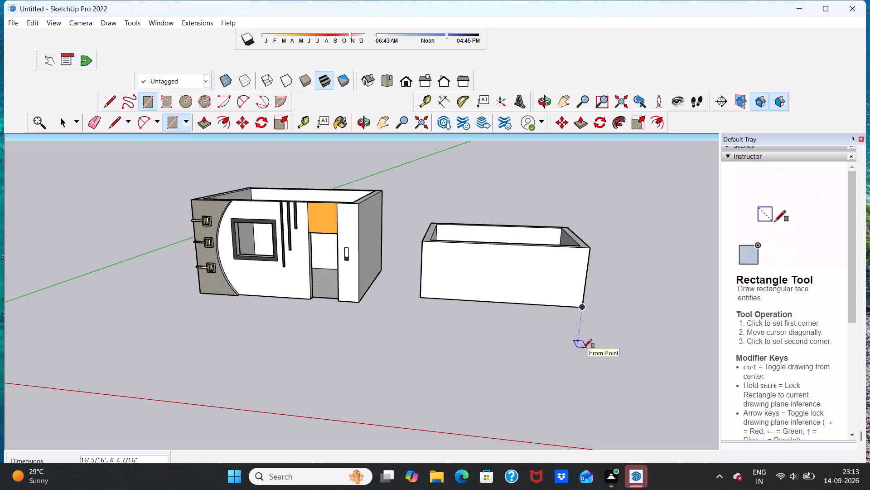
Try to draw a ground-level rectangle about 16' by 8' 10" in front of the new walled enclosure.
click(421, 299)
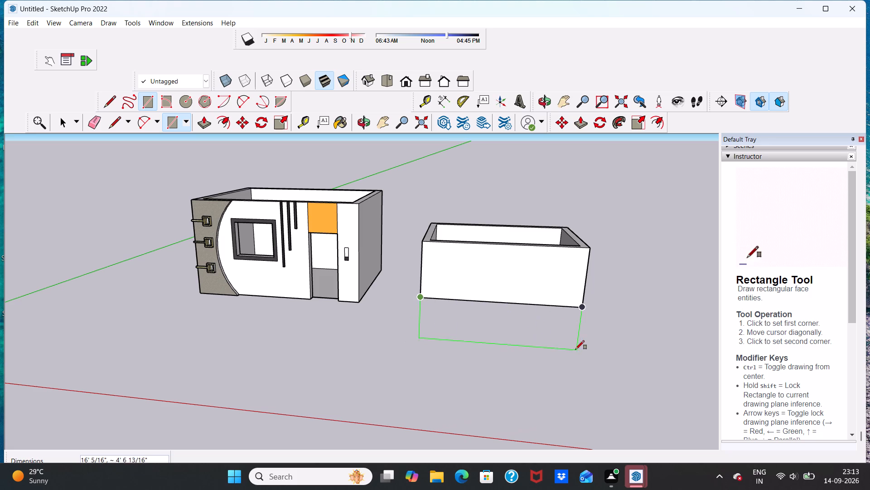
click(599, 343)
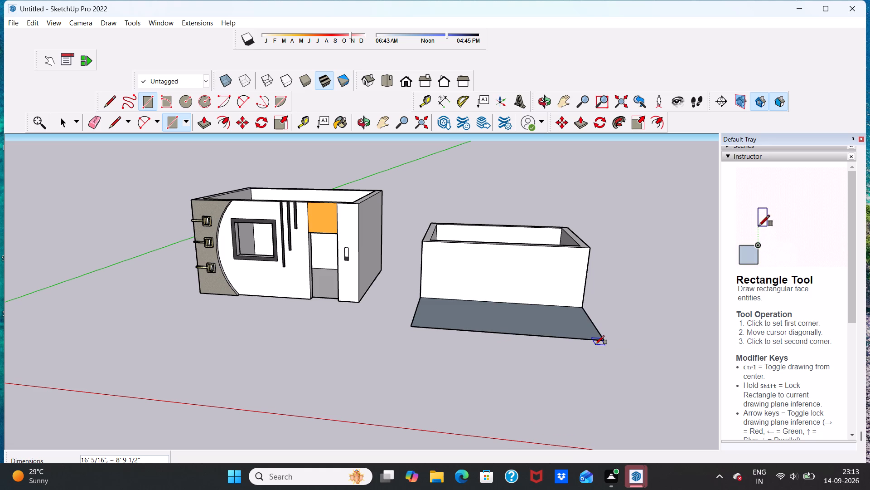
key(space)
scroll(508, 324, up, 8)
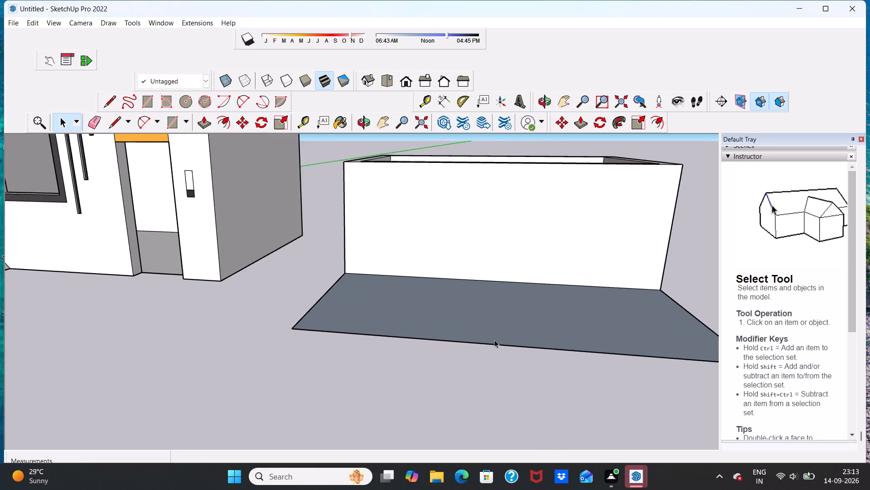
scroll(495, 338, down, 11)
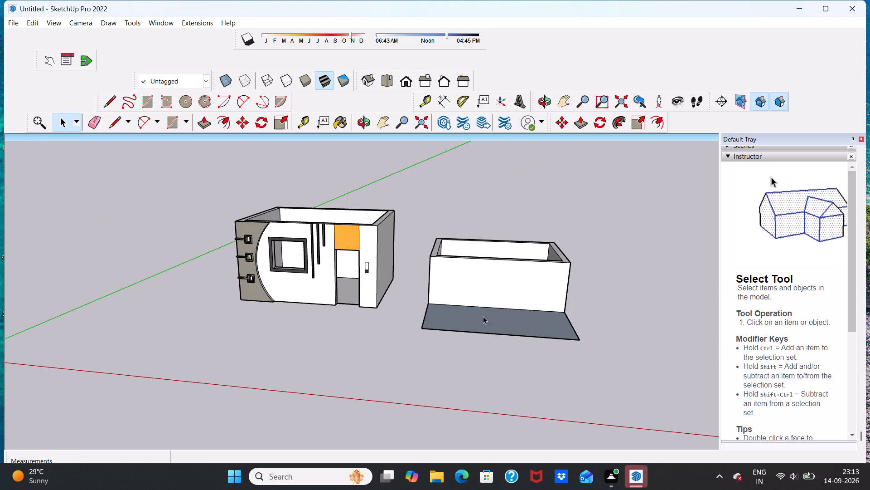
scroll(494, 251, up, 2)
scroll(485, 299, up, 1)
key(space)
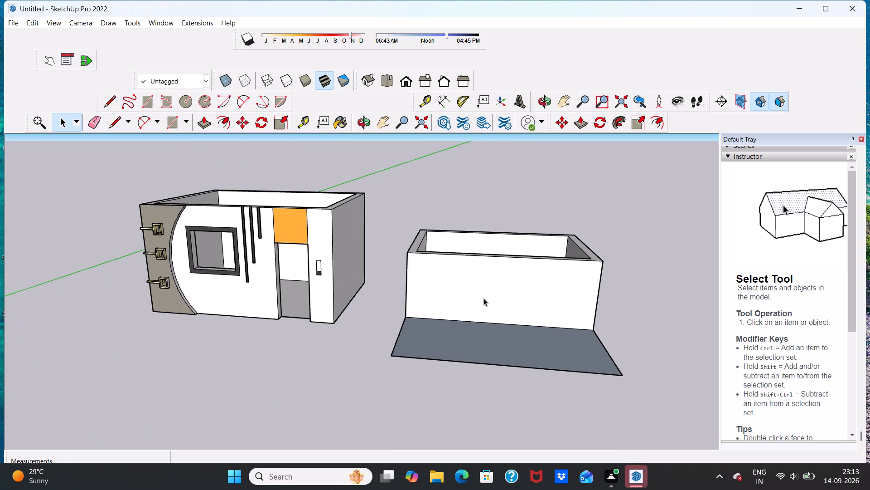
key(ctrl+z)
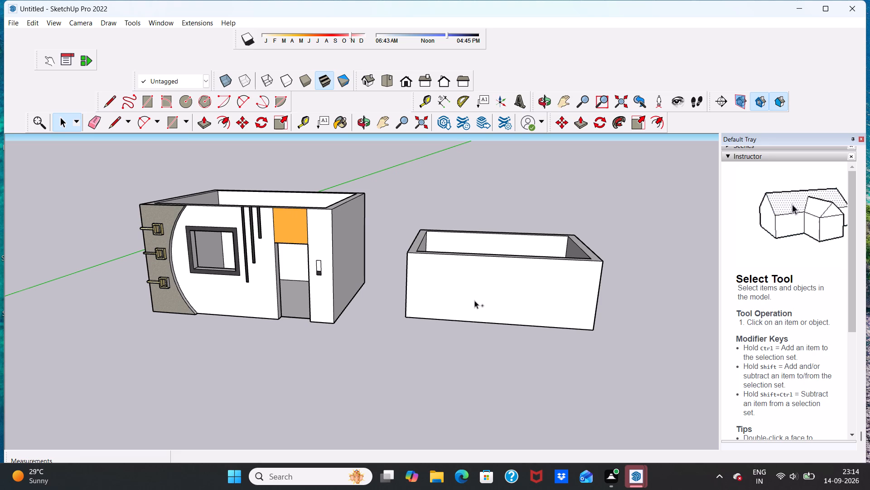
Undo the line erasures, wall extrusion and border offset on the new enclosure, back to the plain copied floor.
key(ctrl+z)
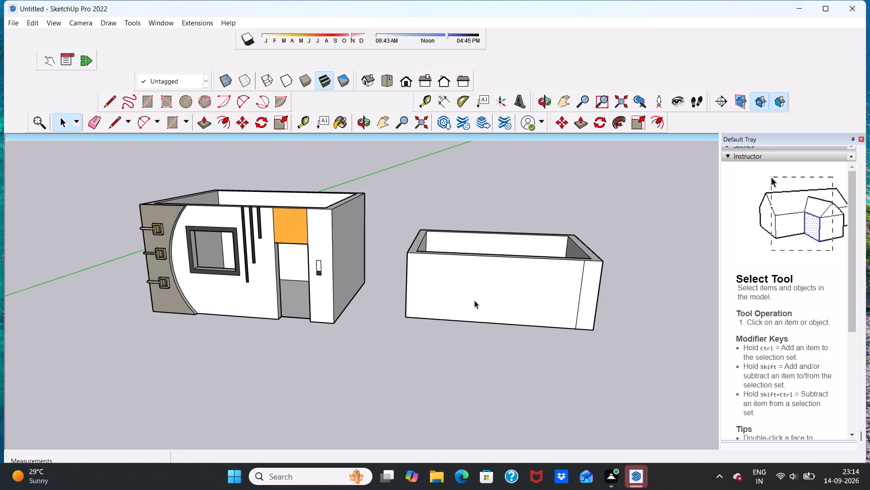
key(z)
key(ctrl+z)
key(ctrl+z)
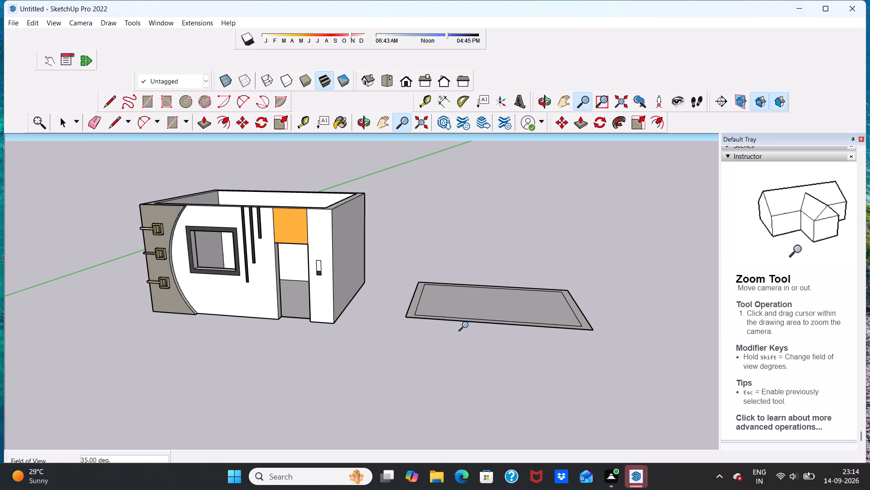
key(ctrl+z)
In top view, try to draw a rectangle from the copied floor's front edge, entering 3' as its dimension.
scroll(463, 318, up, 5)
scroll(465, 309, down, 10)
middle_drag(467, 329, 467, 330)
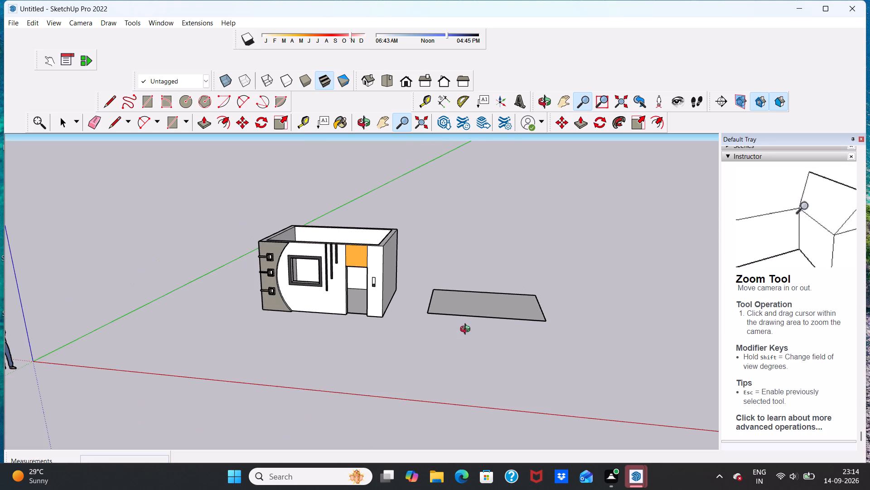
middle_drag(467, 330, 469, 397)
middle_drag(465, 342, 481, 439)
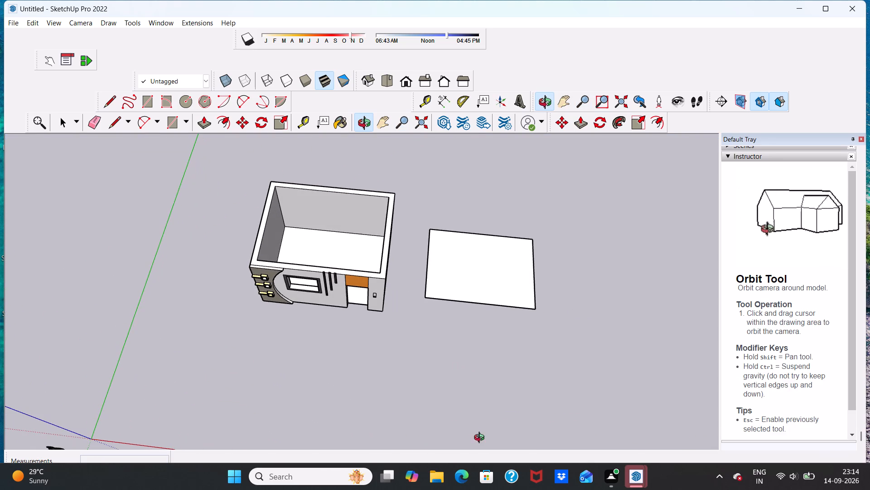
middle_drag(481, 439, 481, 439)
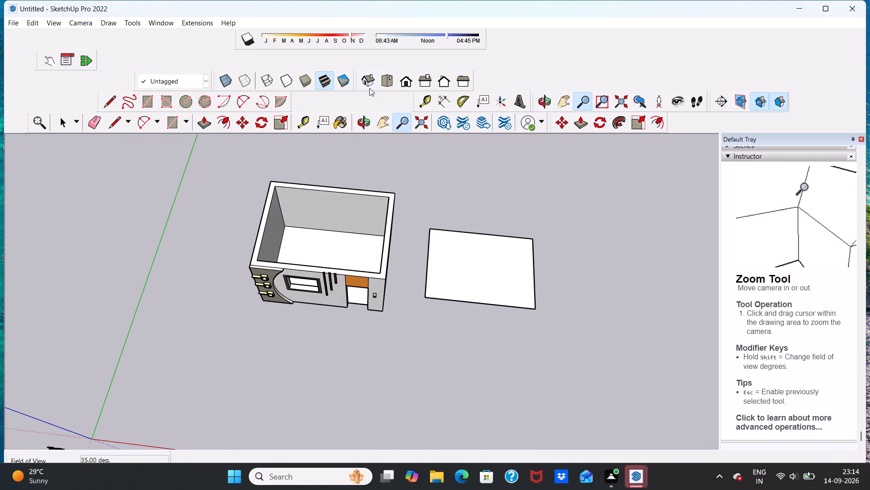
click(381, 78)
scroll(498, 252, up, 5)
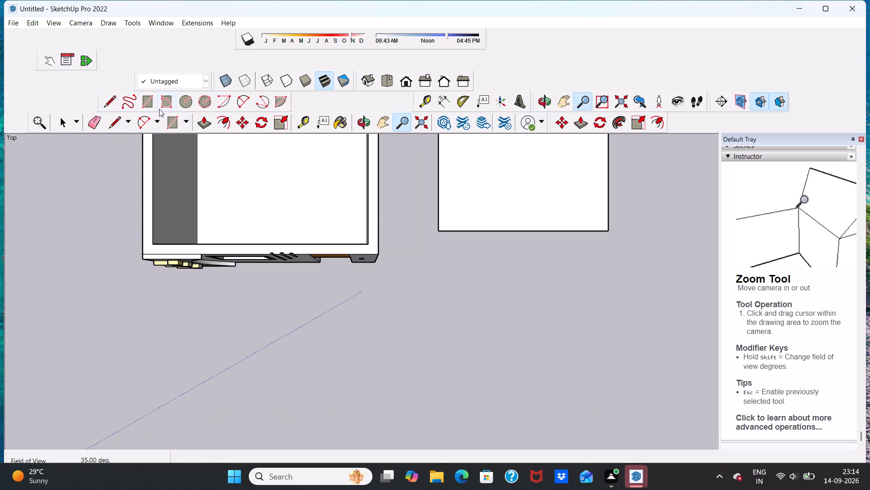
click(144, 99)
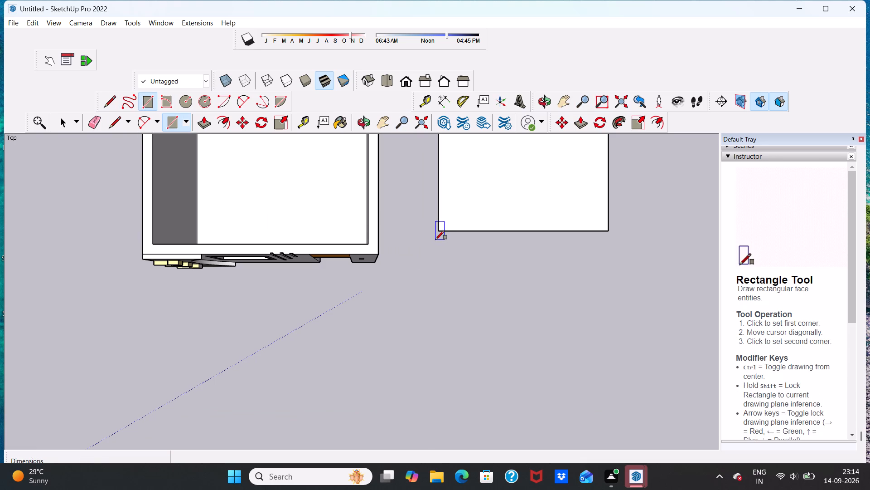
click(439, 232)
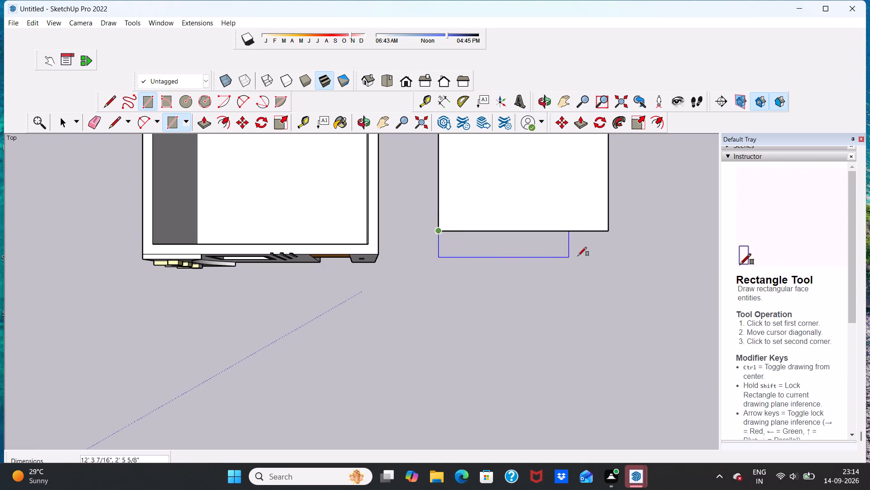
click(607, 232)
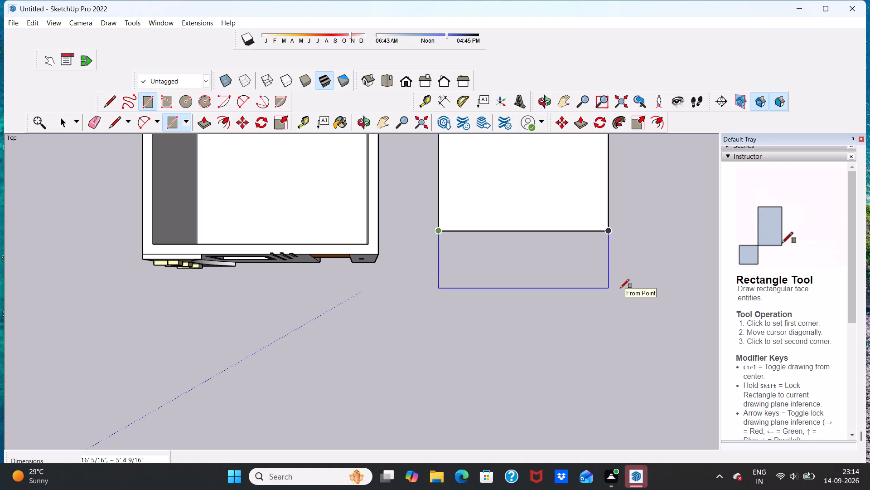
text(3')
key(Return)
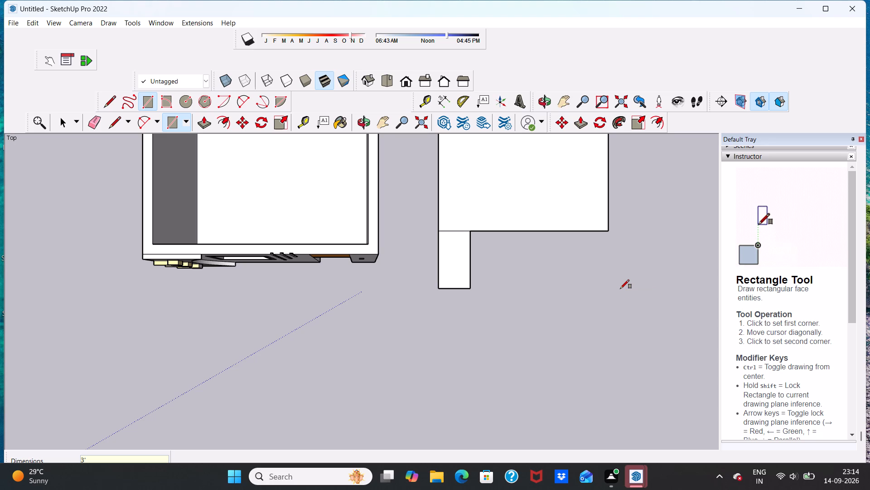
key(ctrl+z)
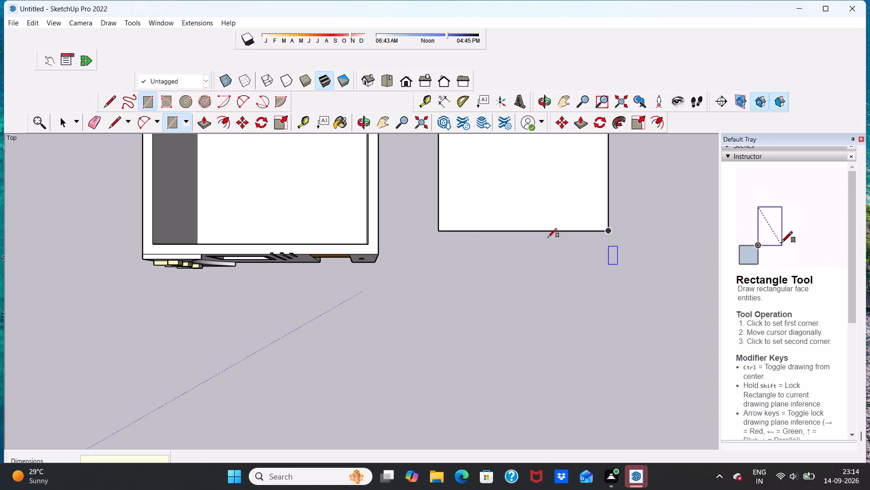
Draw a rectangle about 16' by 5' 10" along the copied floor's front edge to extend it forward.
click(442, 235)
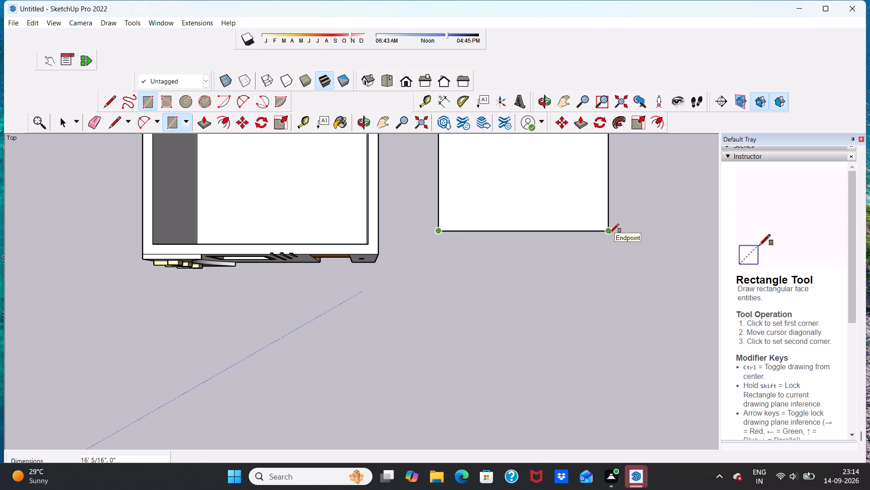
click(610, 233)
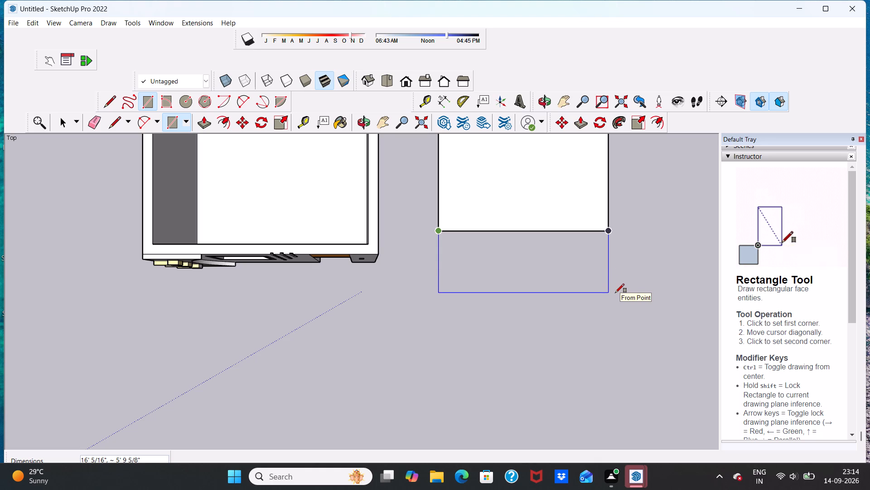
click(617, 293)
scroll(626, 301, down, 9)
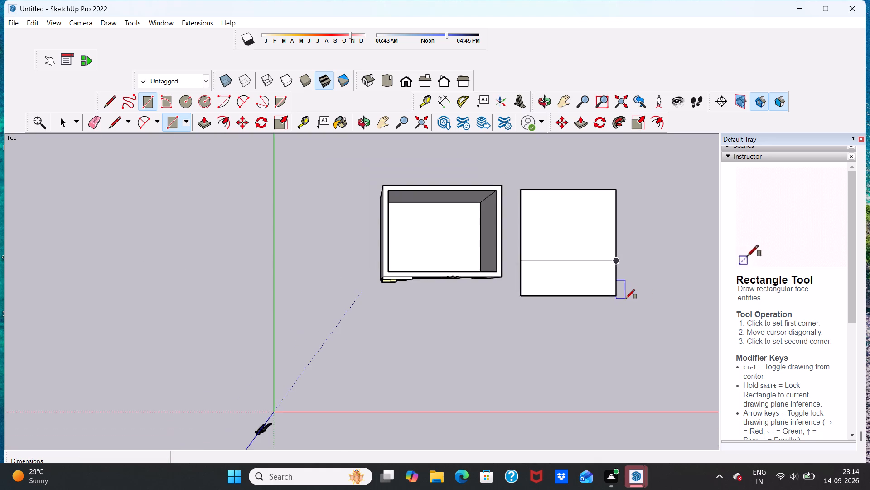
scroll(654, 269, up, 5)
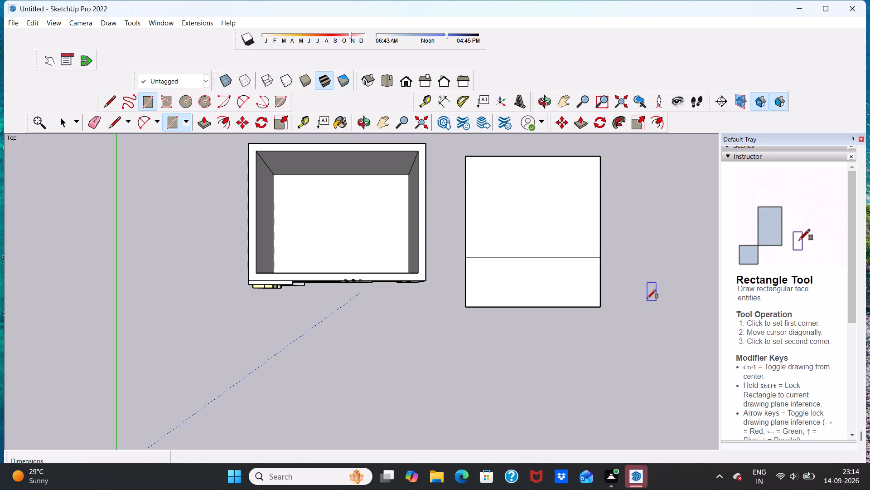
scroll(536, 336, down, 3)
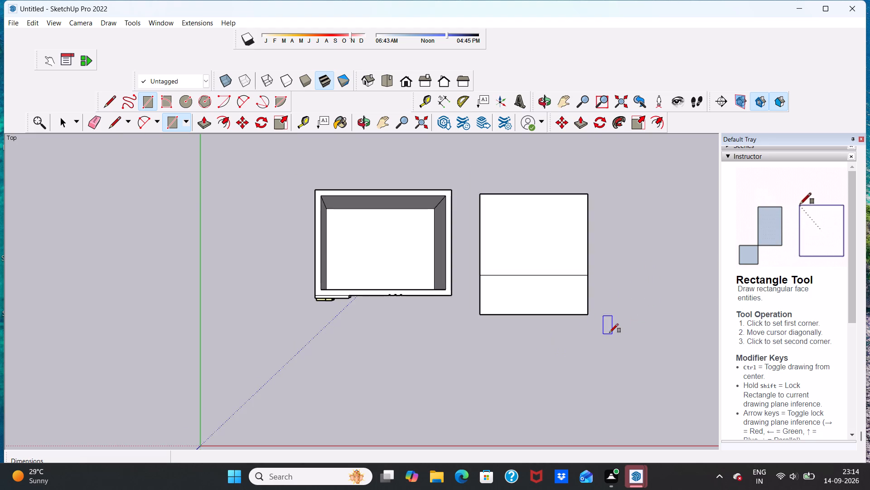
scroll(620, 330, up, 4)
scroll(623, 318, down, 3)
scroll(630, 205, up, 4)
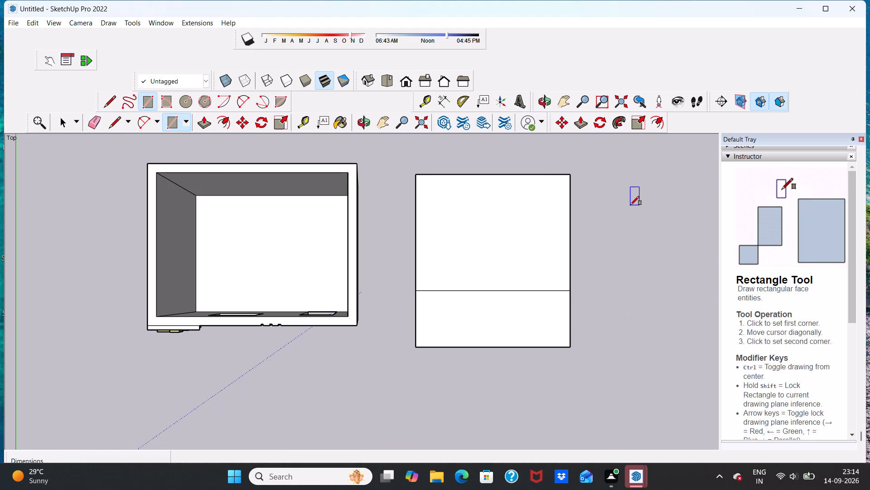
key(space)
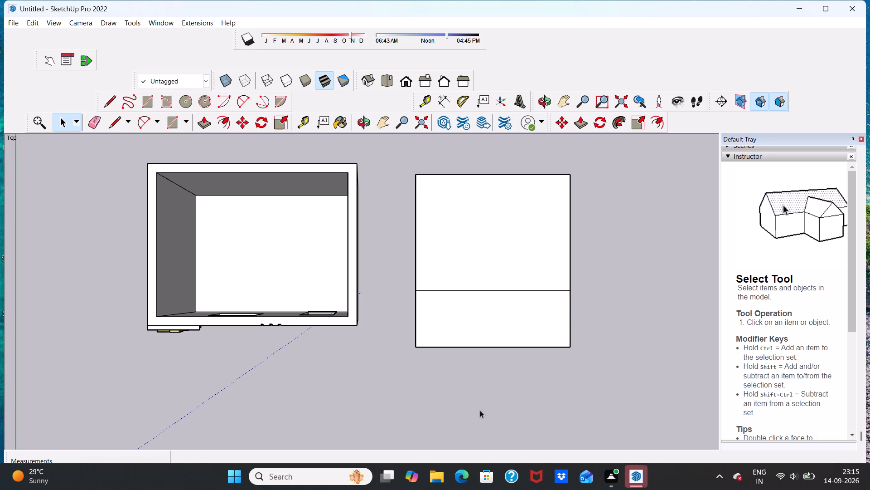
Erase all segments of the line dividing the copied floor from its front extension, leaving one continuous floor face.
scroll(471, 327, down, 2)
scroll(519, 314, up, 4)
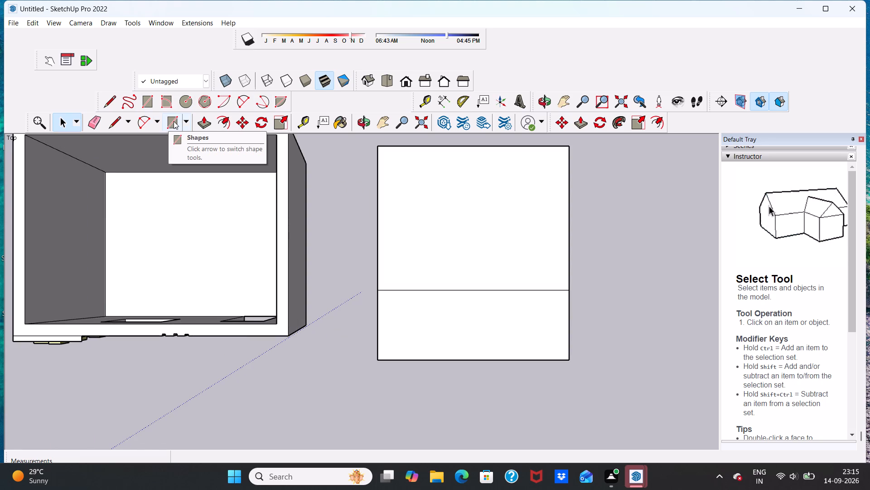
click(93, 118)
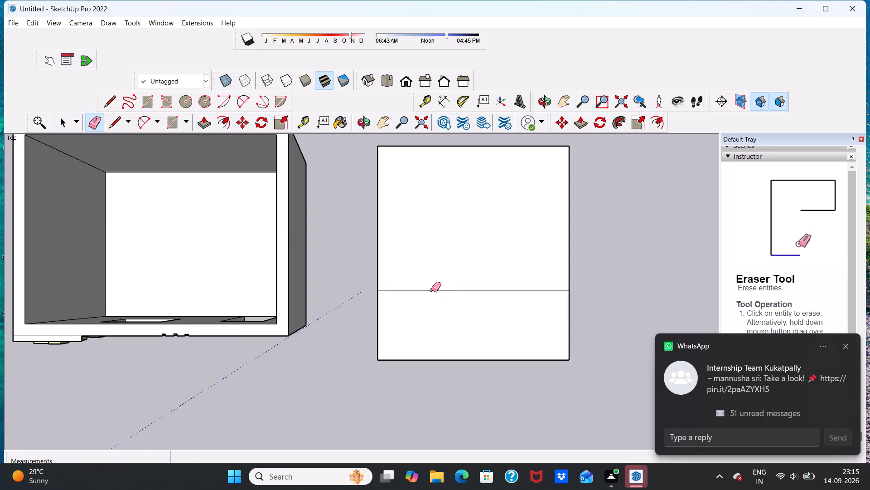
click(432, 292)
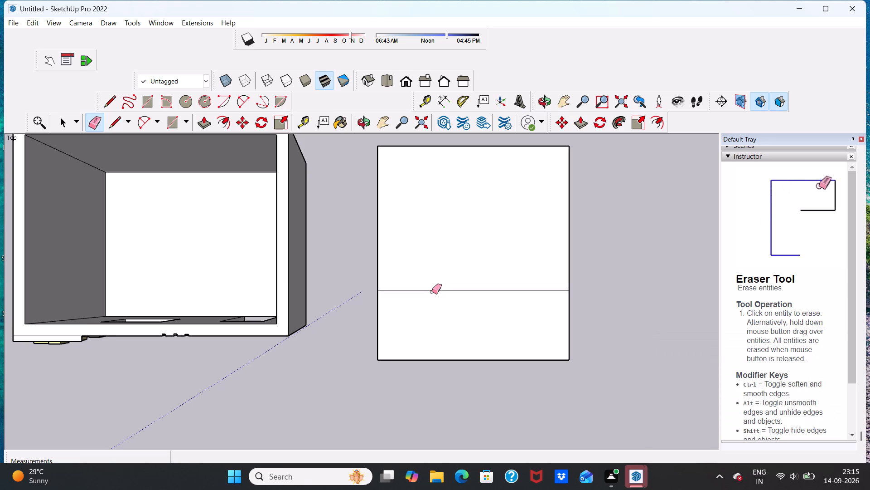
click(432, 289)
scroll(432, 290, down, 3)
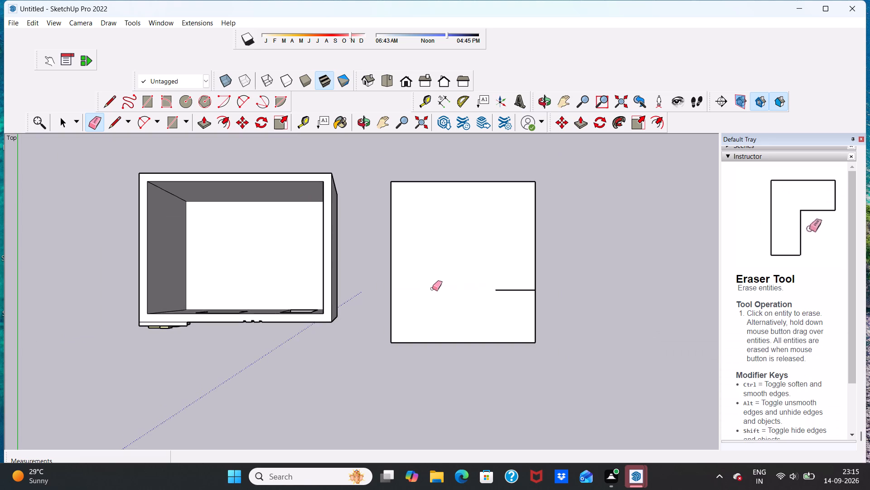
scroll(512, 286, up, 10)
click(512, 291)
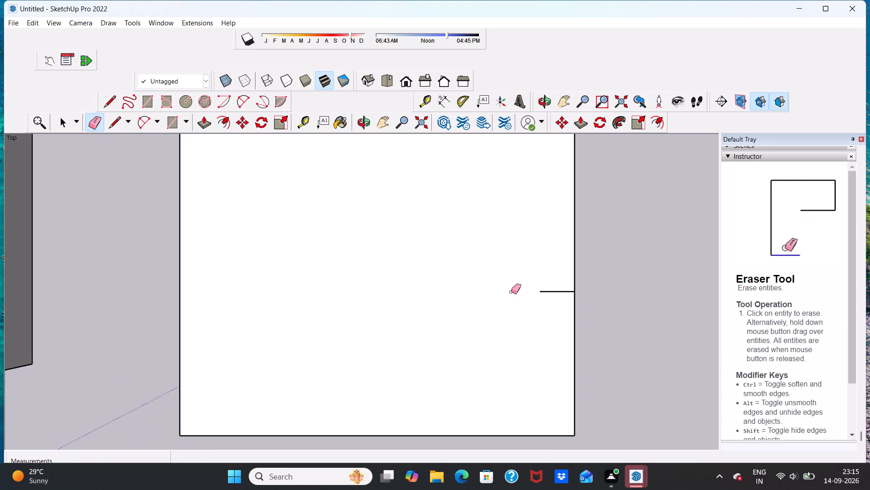
scroll(512, 285, down, 6)
scroll(542, 284, up, 6)
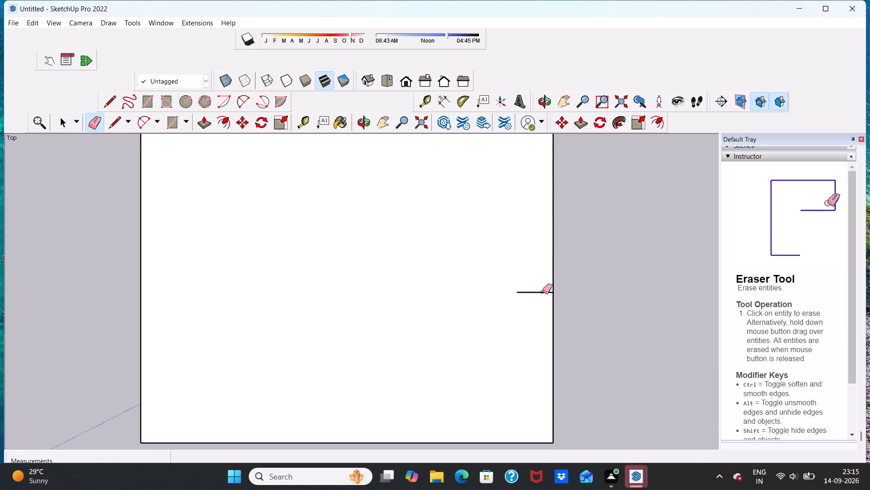
click(542, 292)
scroll(543, 287, down, 13)
scroll(613, 269, up, 2)
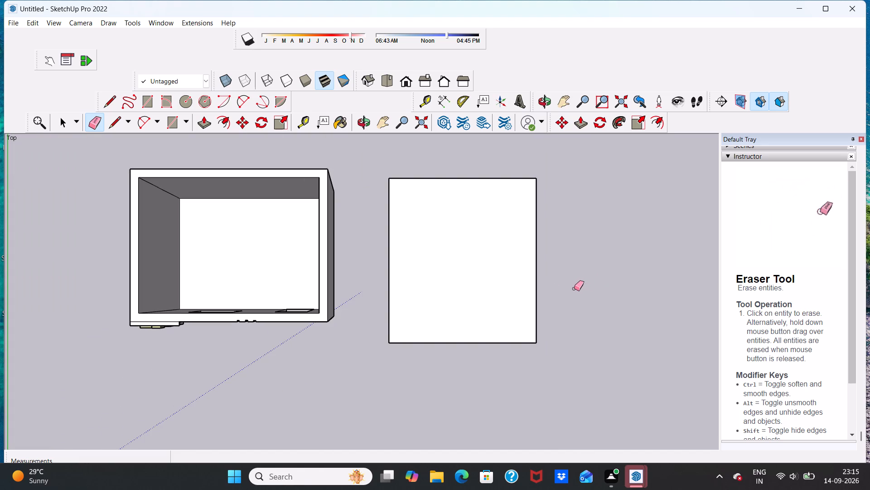
Offset the extended floor's outline inward to form a narrow wall border around its perimeter.
middle_drag(379, 418, 390, 190)
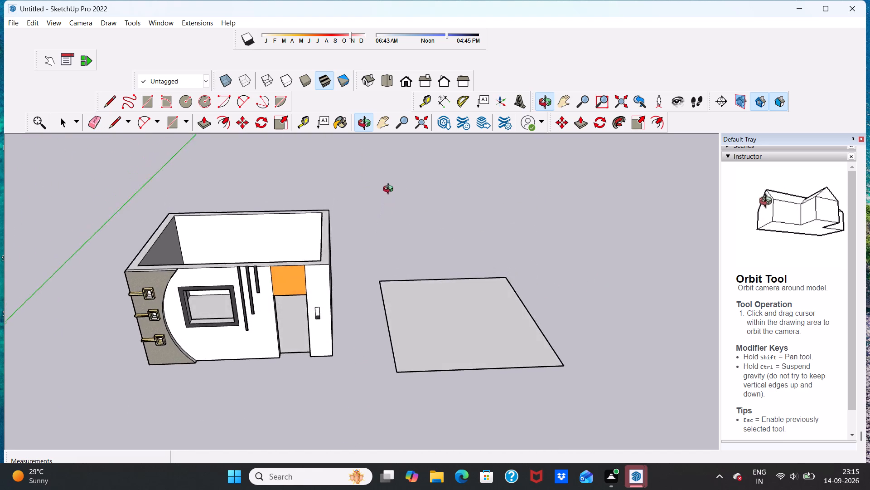
middle_drag(390, 190, 391, 169)
scroll(520, 440, up, 6)
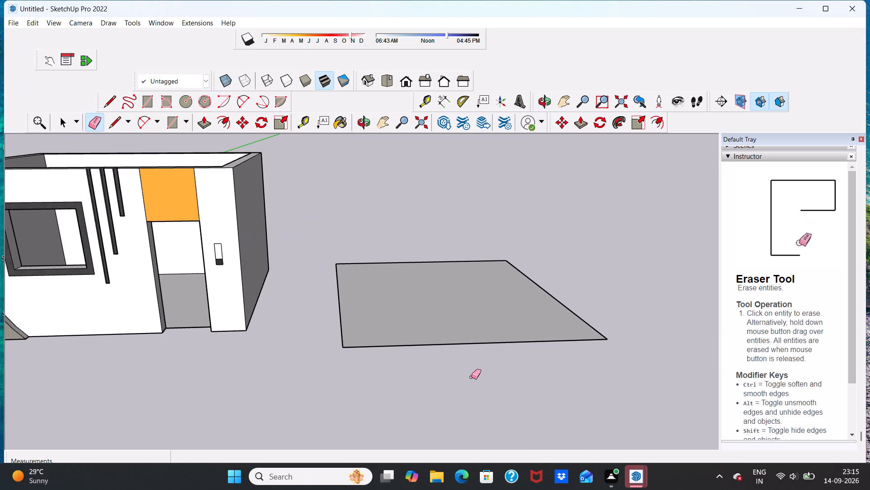
scroll(461, 358, up, 10)
scroll(446, 351, down, 11)
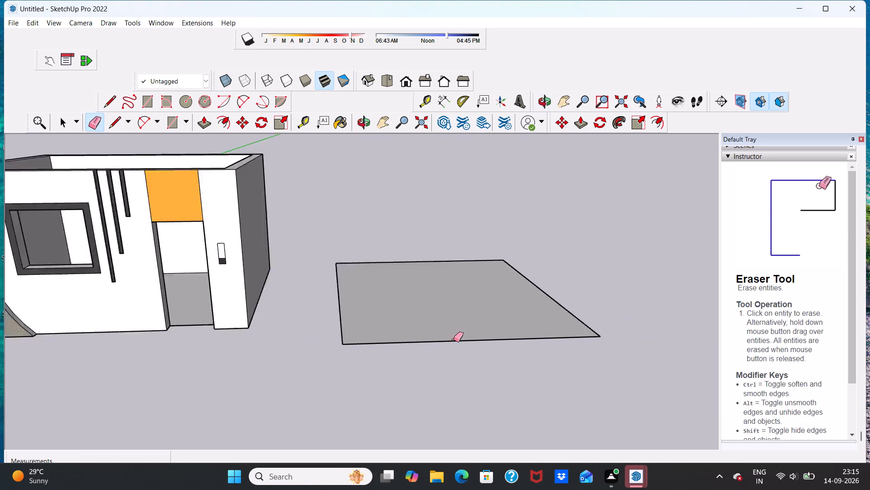
scroll(454, 340, down, 15)
middle_drag(470, 355, 416, 448)
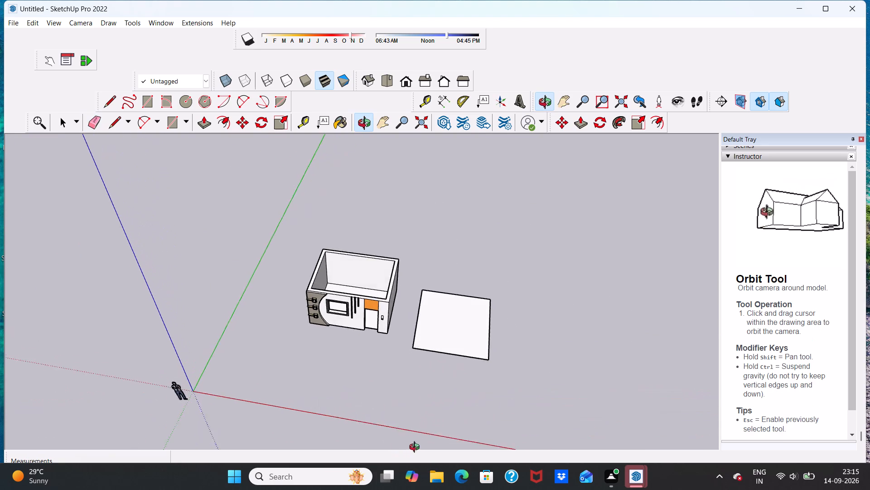
middle_drag(416, 448, 435, 437)
scroll(428, 321, up, 8)
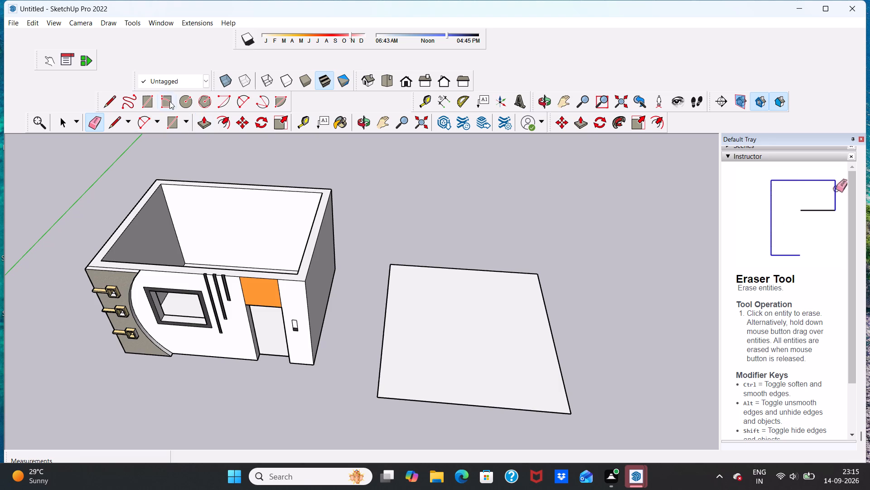
click(228, 121)
click(466, 274)
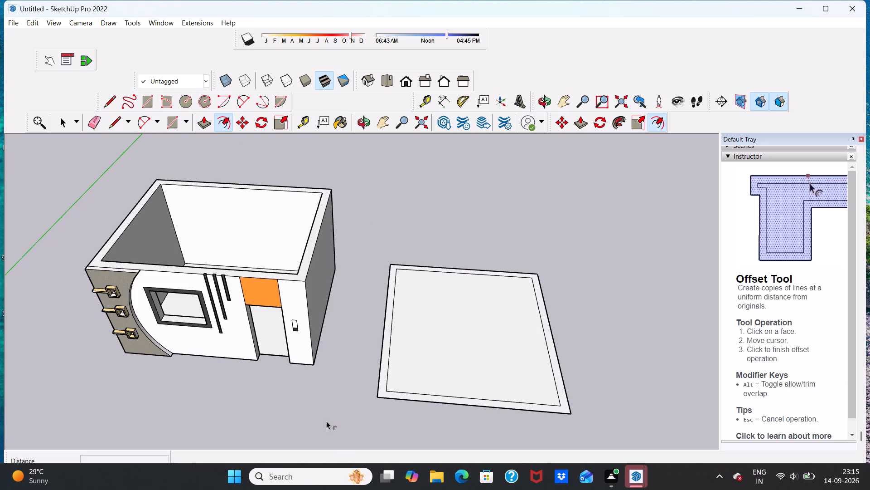
key(space)
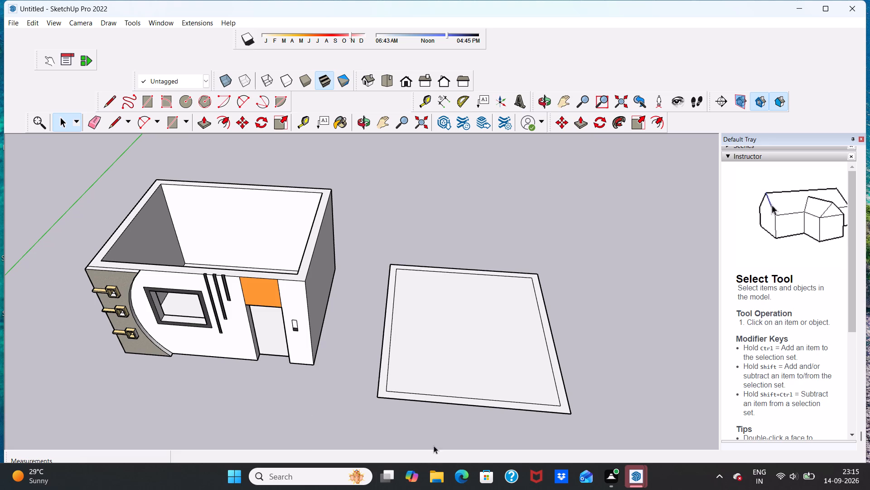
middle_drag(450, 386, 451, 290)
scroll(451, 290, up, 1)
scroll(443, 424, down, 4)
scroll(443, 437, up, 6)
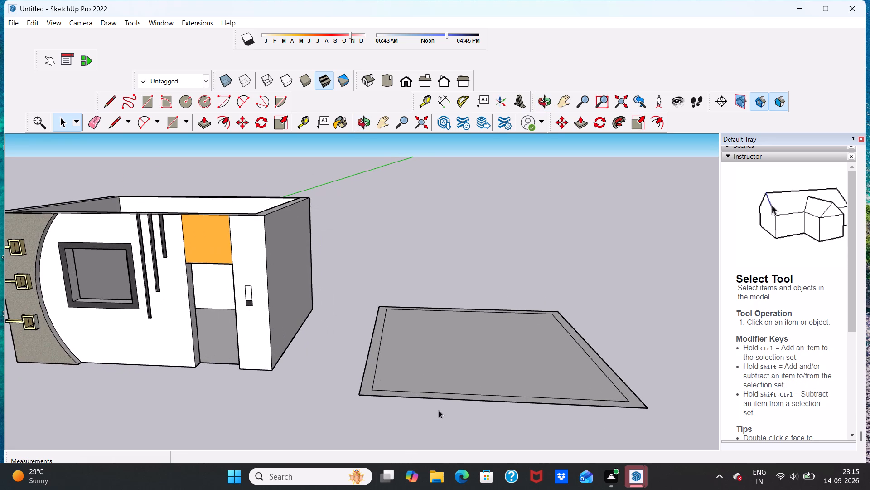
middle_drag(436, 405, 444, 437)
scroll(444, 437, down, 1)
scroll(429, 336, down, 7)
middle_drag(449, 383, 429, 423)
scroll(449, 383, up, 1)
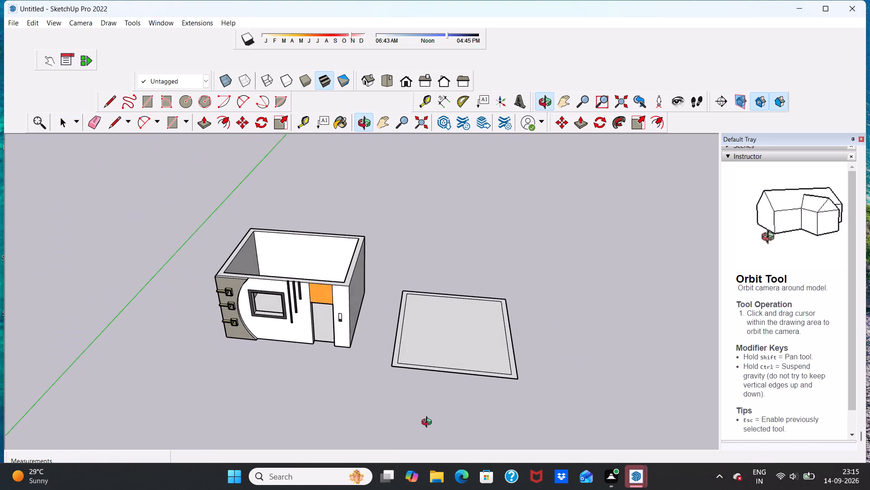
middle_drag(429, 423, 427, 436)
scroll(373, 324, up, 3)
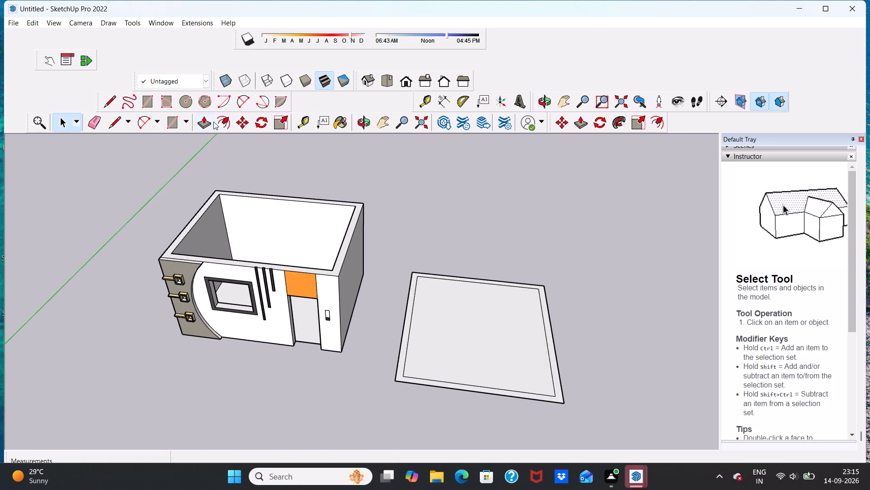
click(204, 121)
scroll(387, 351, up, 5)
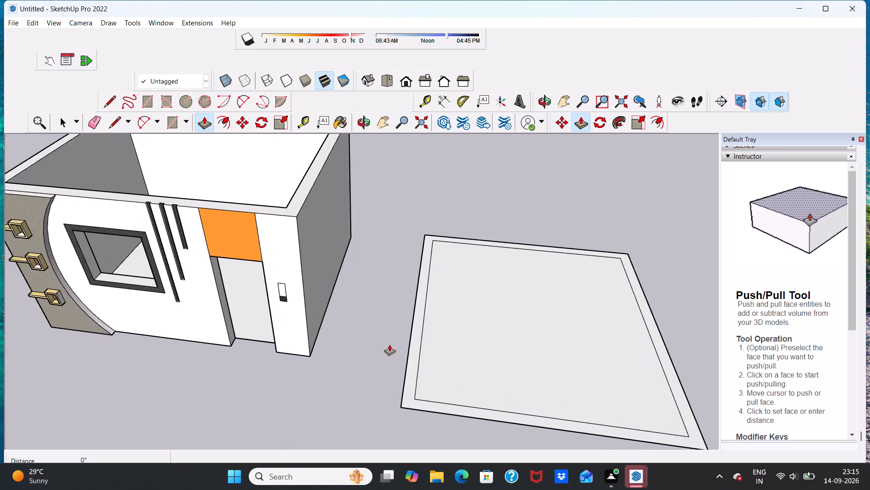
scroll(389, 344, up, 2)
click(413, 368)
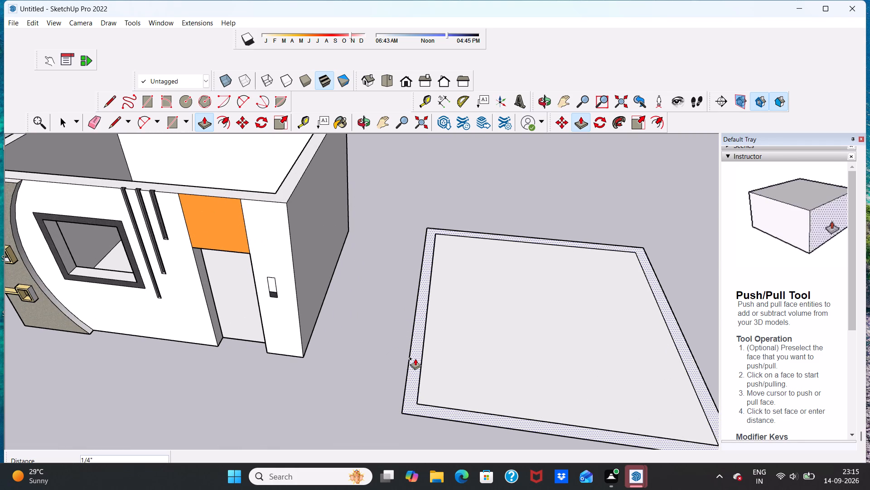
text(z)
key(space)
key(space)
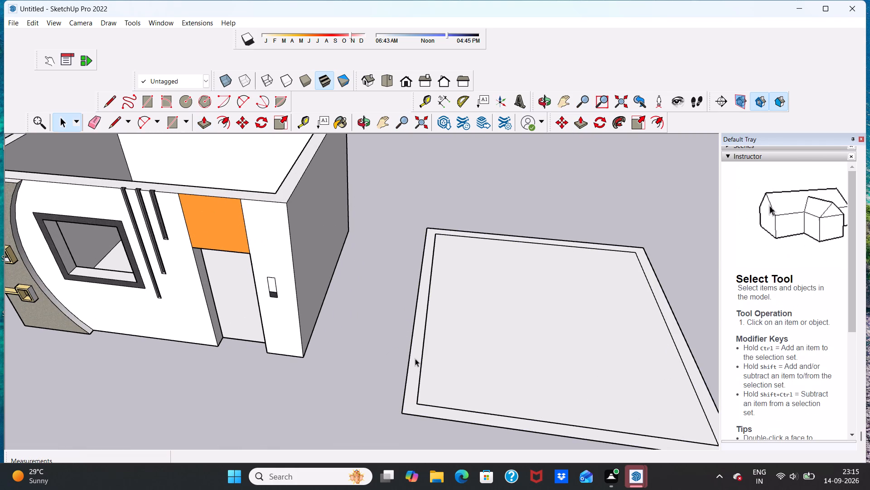
Push/Pull the border face of the extended floor upward by 6' to raise the enclosure walls.
scroll(421, 382, up, 2)
scroll(416, 357, down, 8)
scroll(447, 349, up, 6)
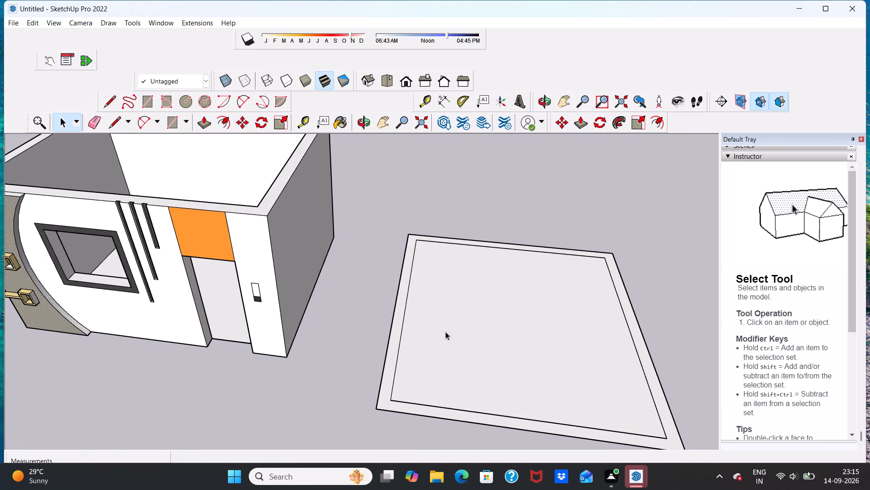
click(205, 123)
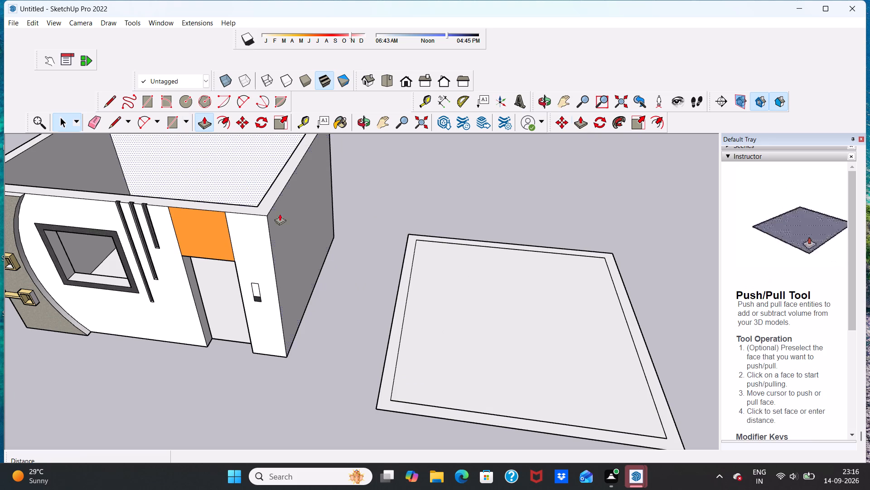
scroll(407, 374, up, 5)
click(376, 379)
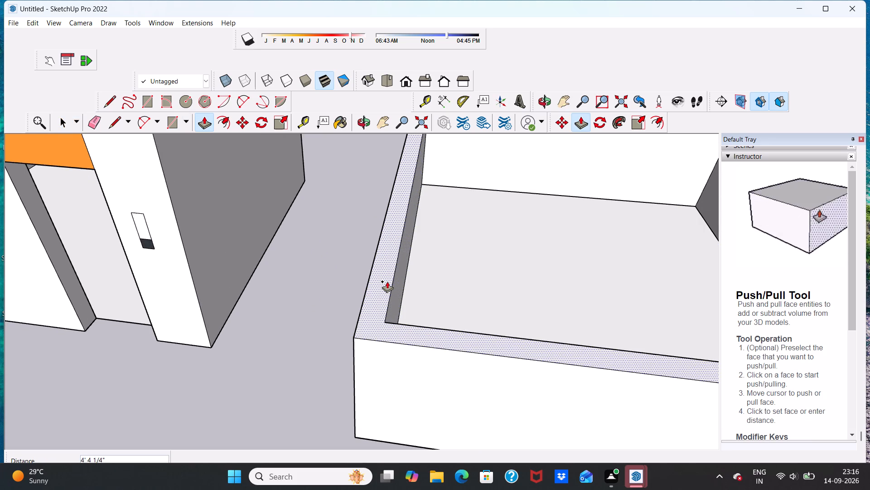
text(6')
key(Return)
key(space)
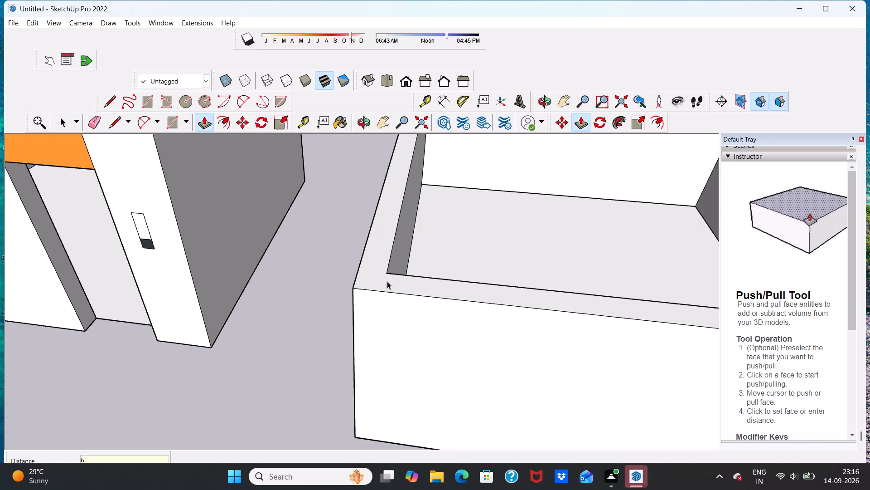
Examine the new enclosure beside the original room, comparing their heights and viewing its front wall from ground level.
scroll(387, 280, down, 3)
scroll(348, 294, down, 3)
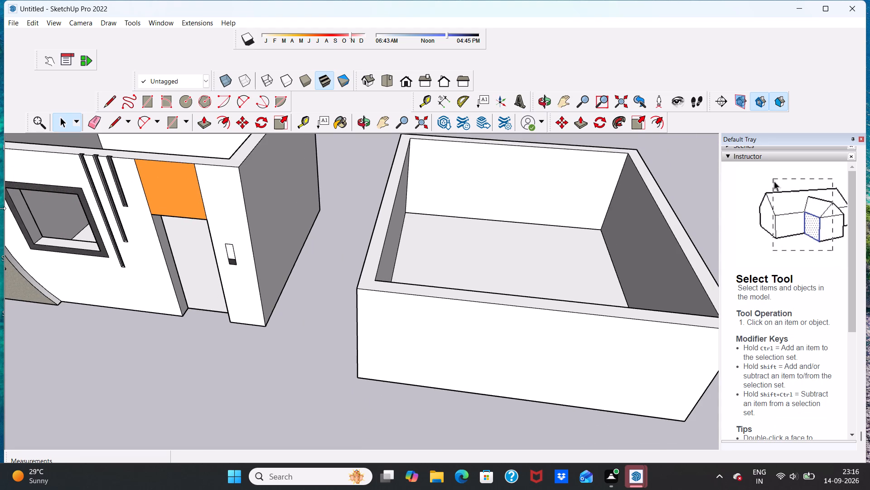
scroll(0, 204, down, 17)
scroll(34, 286, down, 4)
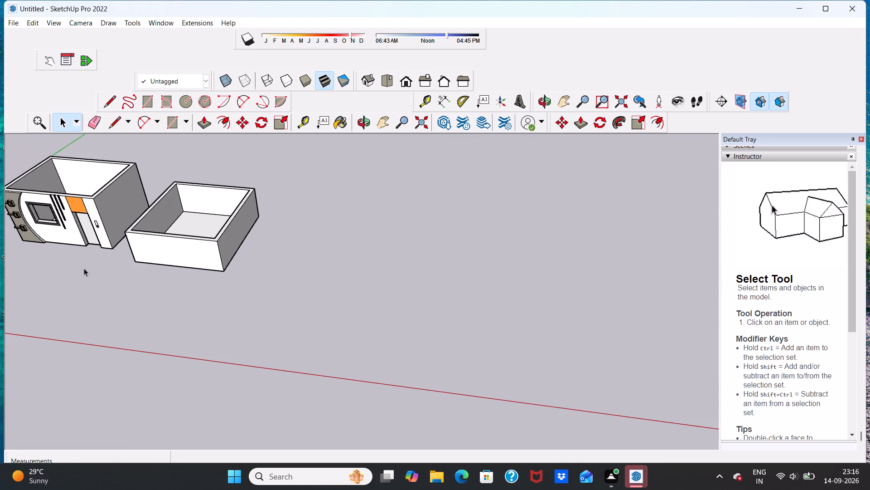
scroll(24, 276, up, 6)
scroll(76, 250, down, 3)
middle_drag(48, 281, 204, 285)
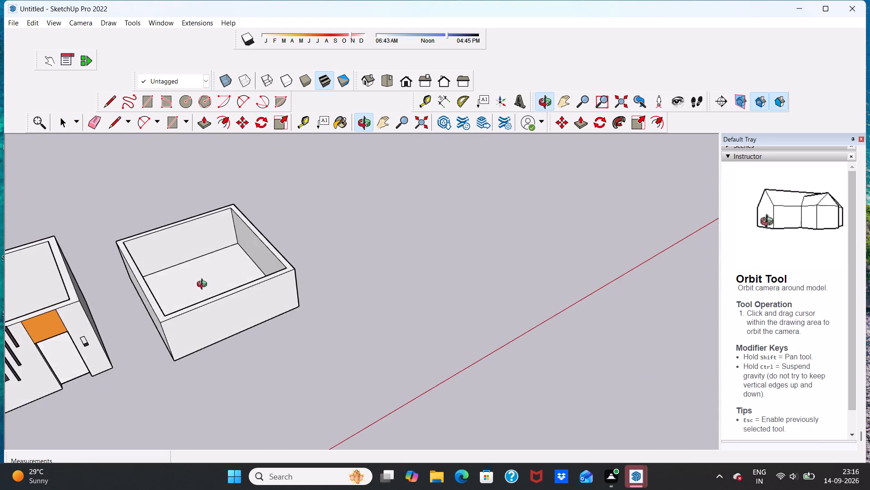
middle_drag(204, 285, 139, 221)
scroll(138, 221, down, 12)
scroll(0, 250, up, 7)
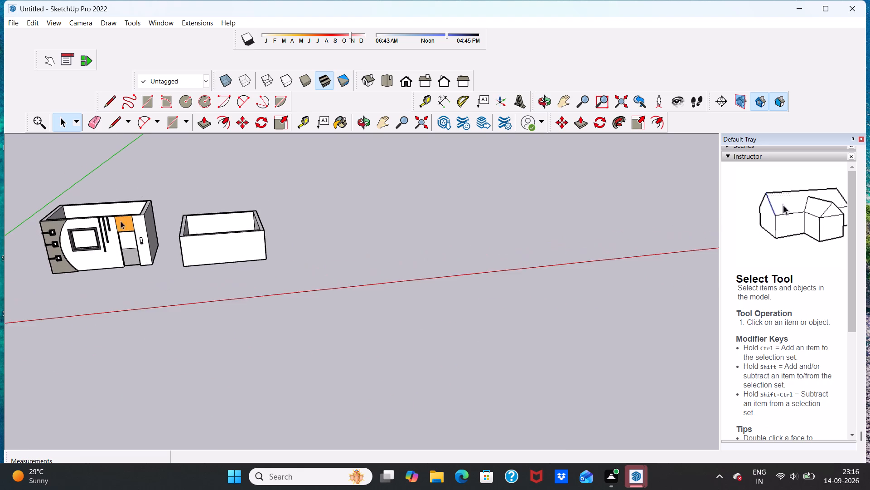
scroll(121, 221, up, 12)
scroll(65, 222, down, 9)
scroll(261, 250, up, 6)
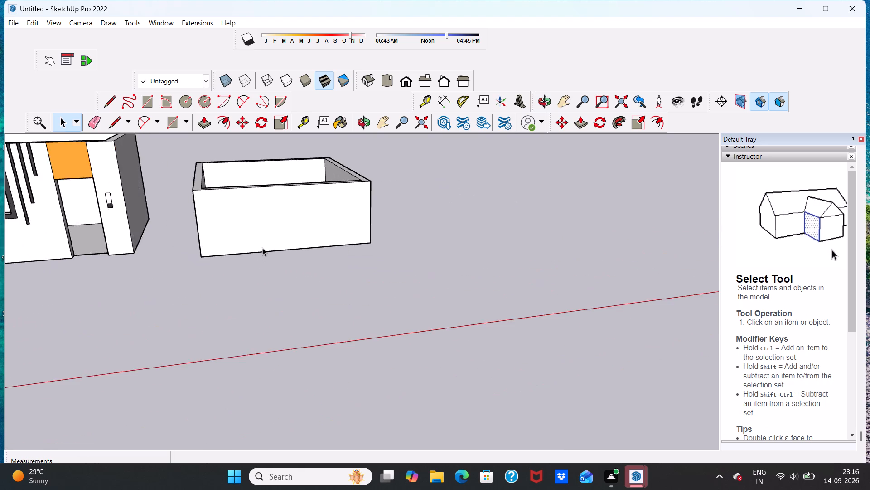
scroll(262, 248, up, 5)
scroll(266, 250, down, 9)
scroll(366, 247, up, 4)
scroll(329, 261, down, 6)
middle_drag(311, 270, 310, 268)
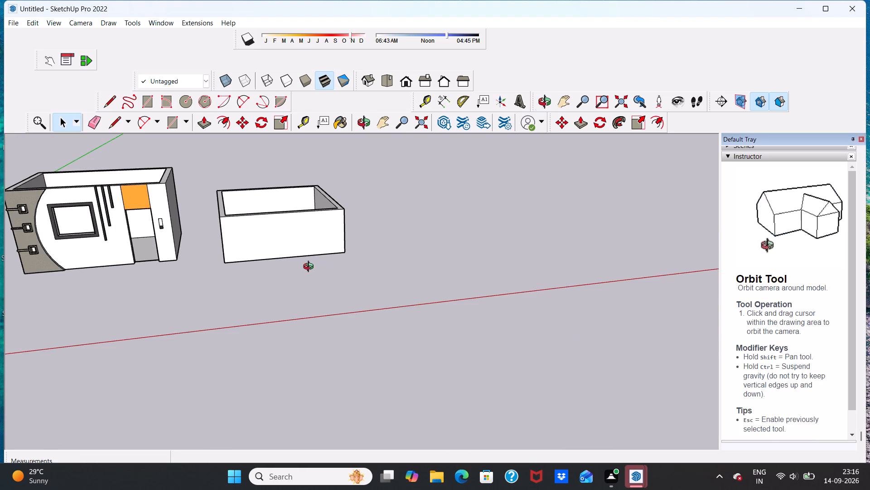
middle_drag(310, 268, 304, 235)
scroll(331, 241, up, 11)
middle_drag(328, 265, 328, 265)
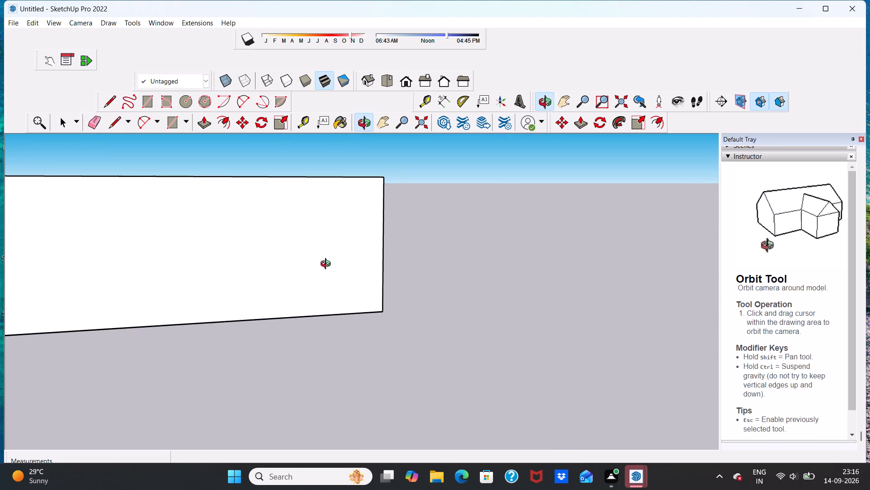
middle_drag(328, 265, 320, 274)
scroll(316, 258, up, 1)
scroll(316, 252, down, 11)
scroll(210, 284, up, 5)
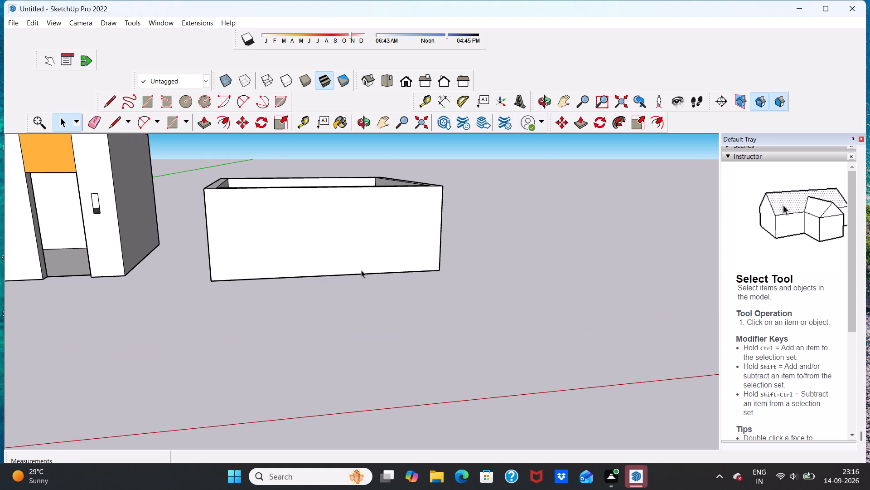
middle_drag(398, 242, 367, 247)
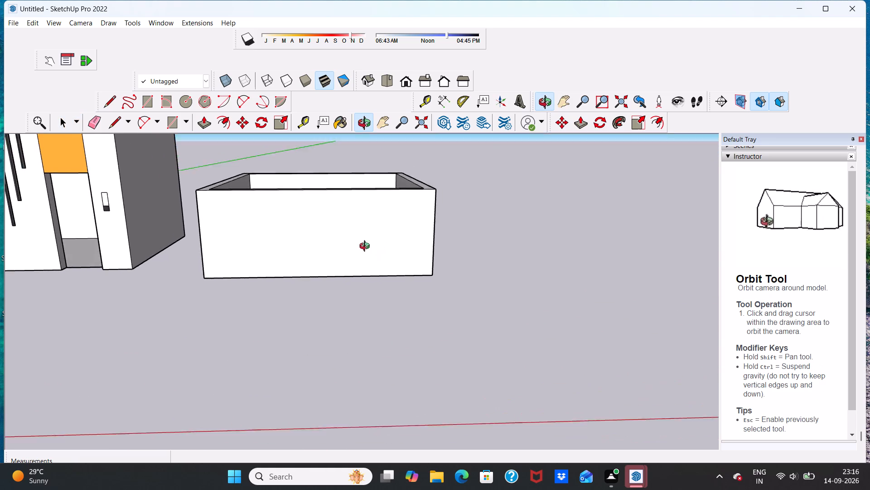
middle_drag(367, 247, 370, 233)
scroll(364, 255, up, 4)
scroll(357, 235, down, 6)
scroll(296, 182, up, 7)
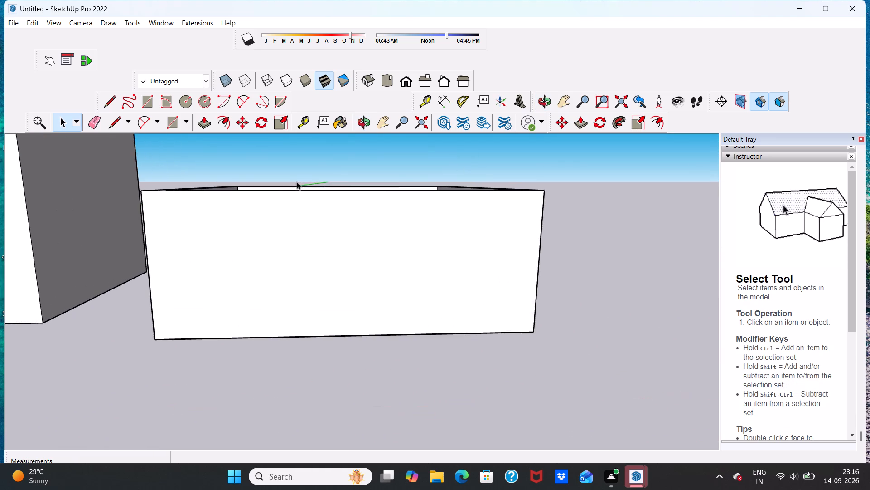
scroll(311, 212, up, 1)
scroll(311, 212, down, 5)
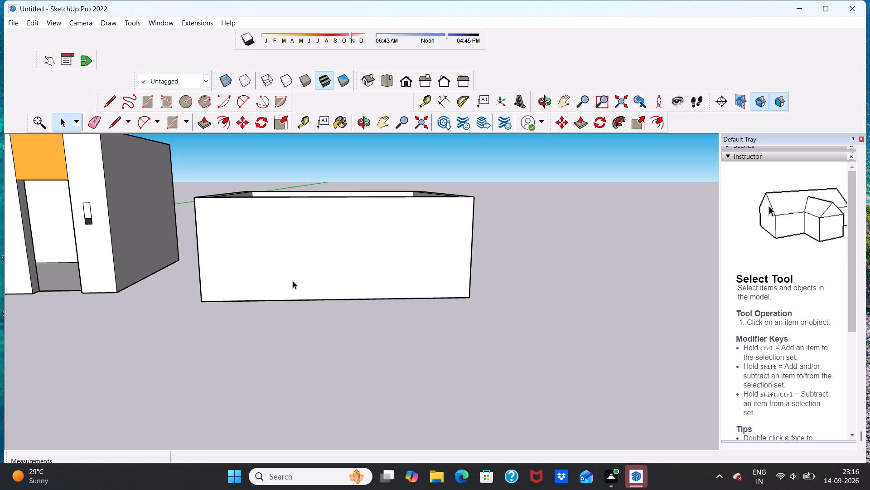
Draw a square of about 4' 6" at the left end of the new enclosure's front wall, starting on its vertical edge.
scroll(308, 283, down, 4)
scroll(282, 269, up, 4)
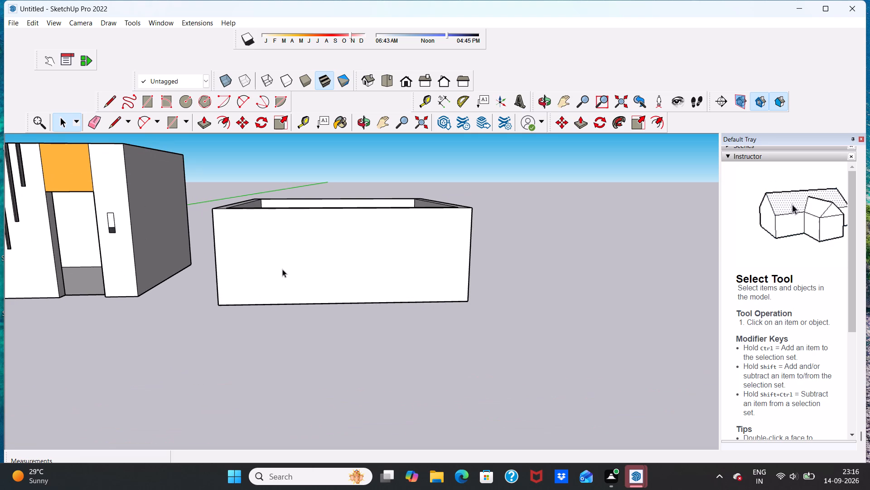
scroll(282, 269, down, 2)
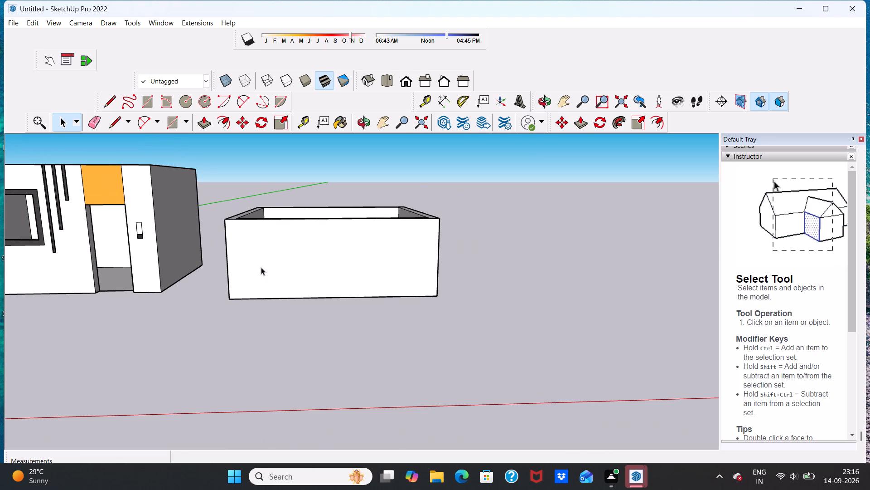
scroll(244, 255, up, 4)
middle_drag(246, 250, 315, 260)
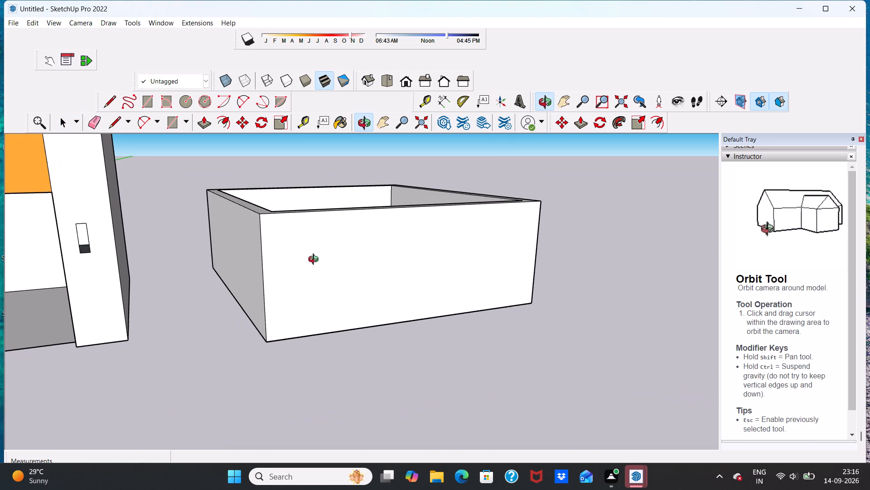
middle_drag(315, 260, 263, 234)
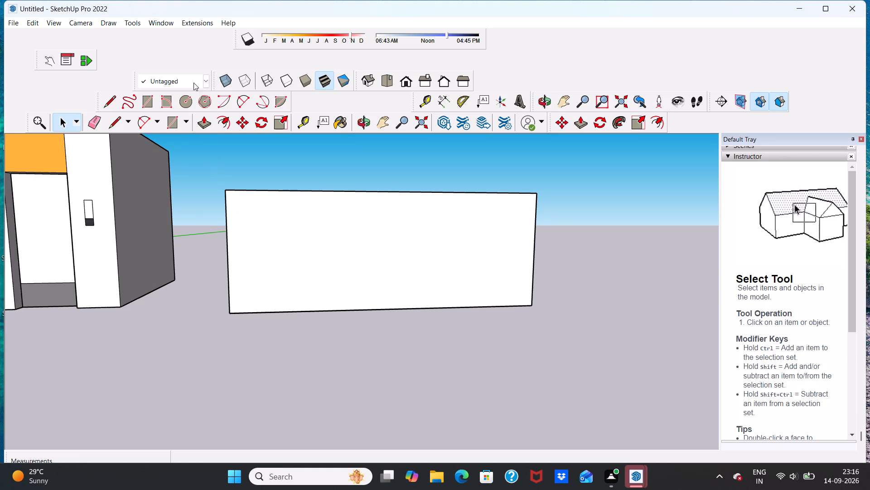
click(154, 101)
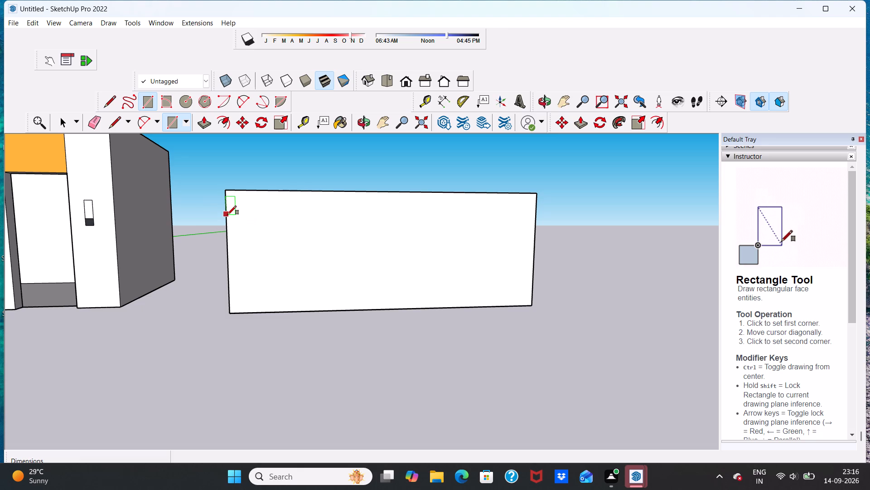
click(227, 214)
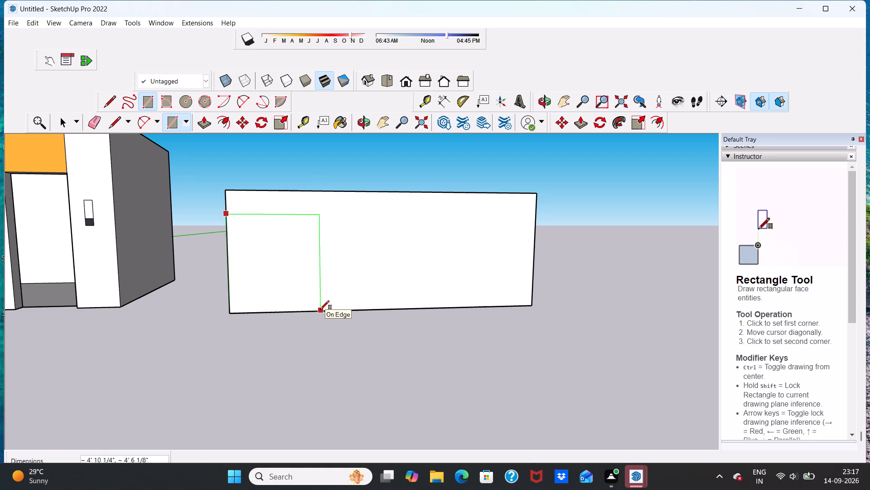
click(319, 304)
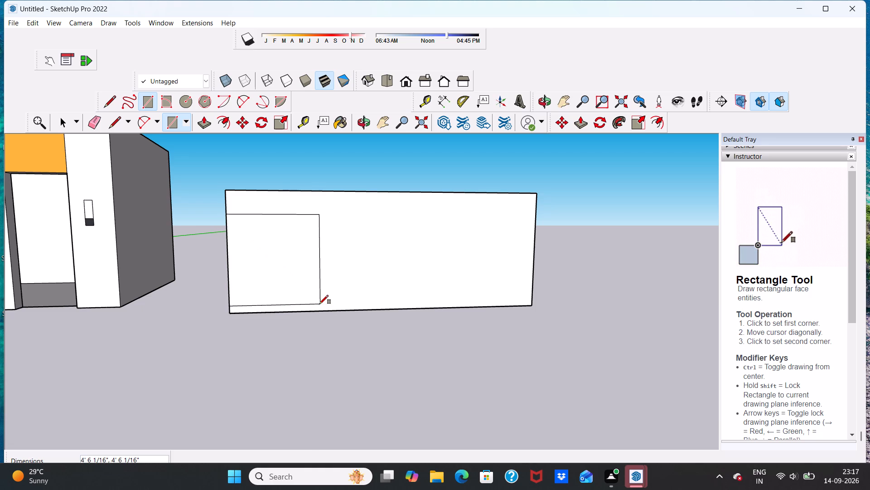
Draw a small square of about 1' 2" from the large square's upper-right corner to the wall's top edge.
scroll(328, 318, down, 7)
scroll(374, 276, up, 7)
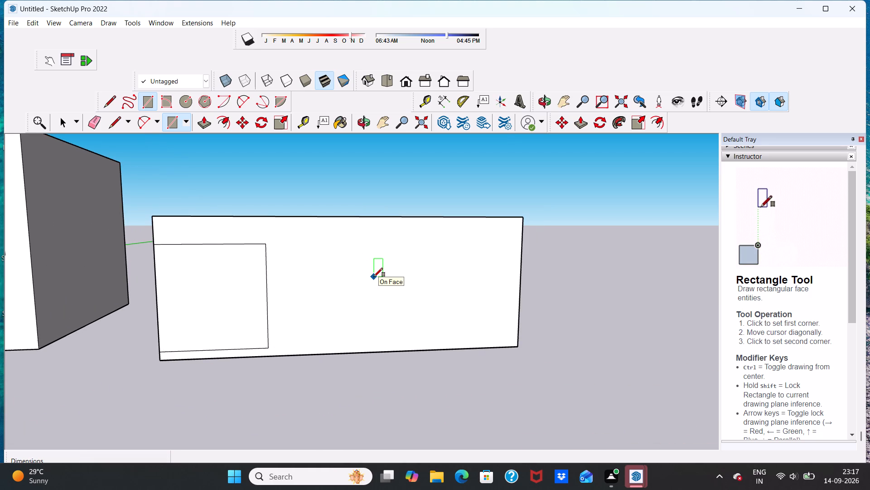
scroll(372, 277, down, 5)
scroll(424, 290, up, 3)
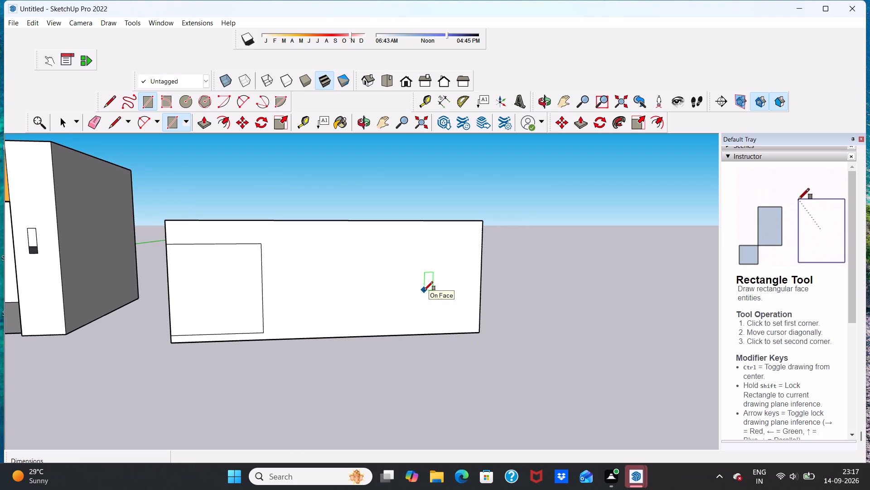
scroll(255, 229, up, 4)
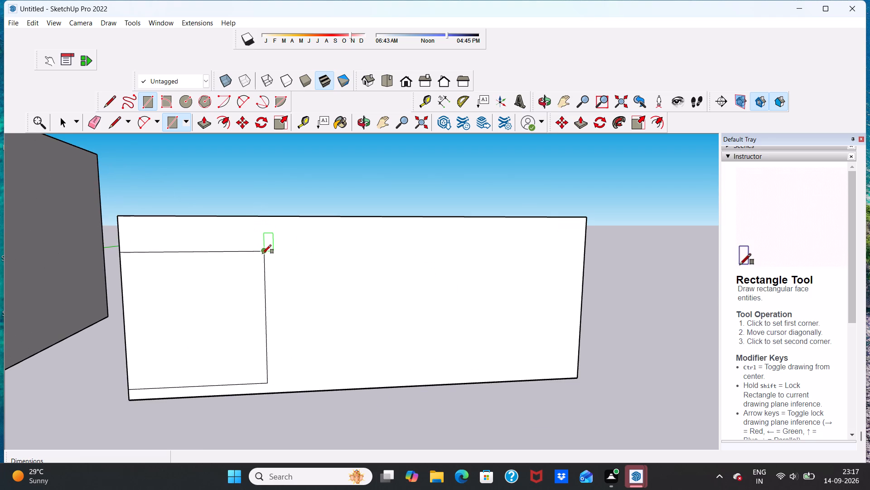
click(263, 253)
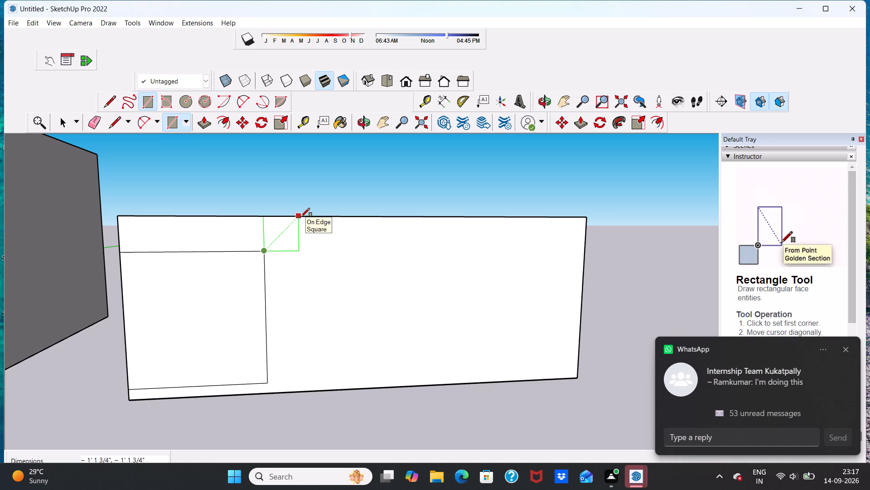
click(301, 217)
Draw a full-height rectangle about 6' by 3' 8 1/2" at the right end of the new enclosure's front wall.
scroll(313, 316, down, 11)
scroll(377, 309, up, 5)
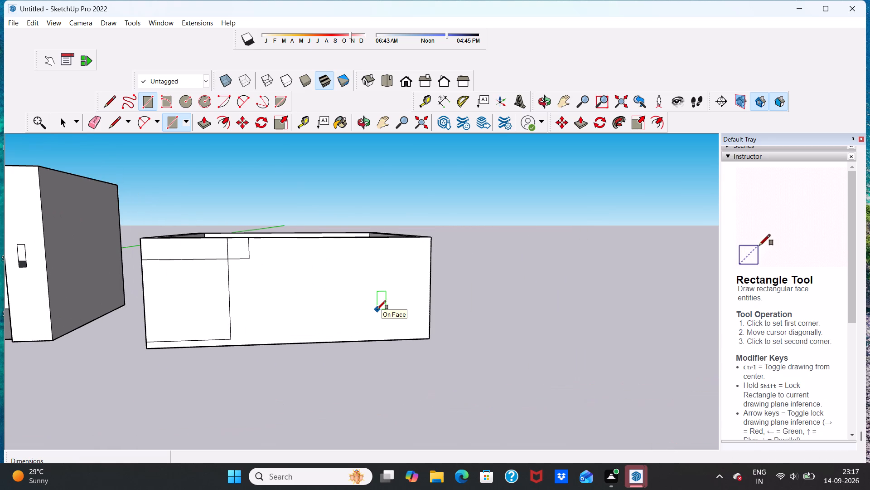
scroll(377, 309, down, 4)
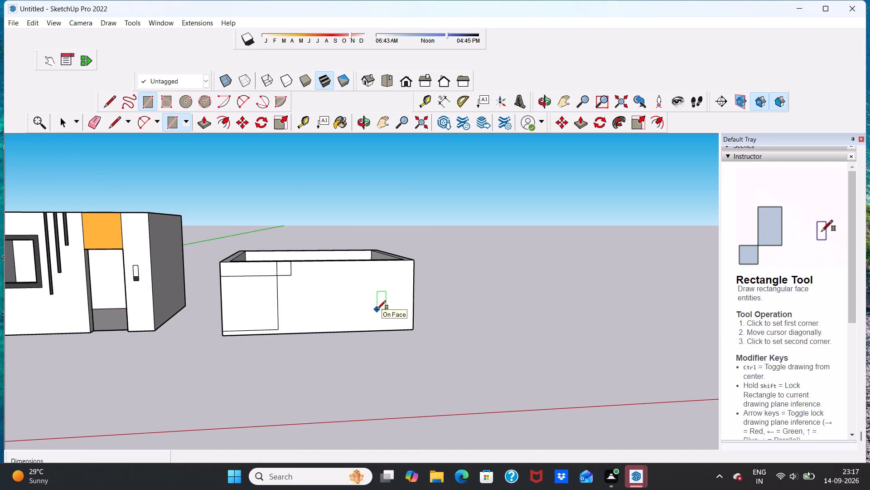
scroll(377, 309, down, 5)
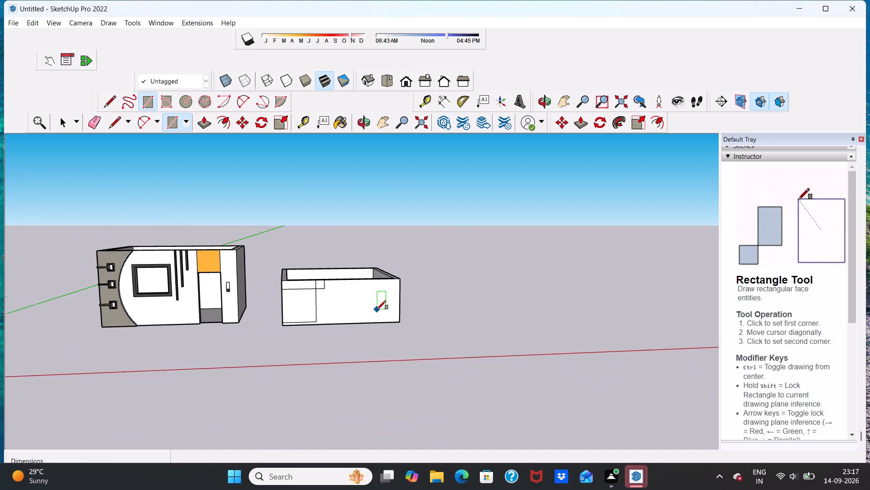
scroll(409, 309, up, 7)
scroll(409, 309, down, 3)
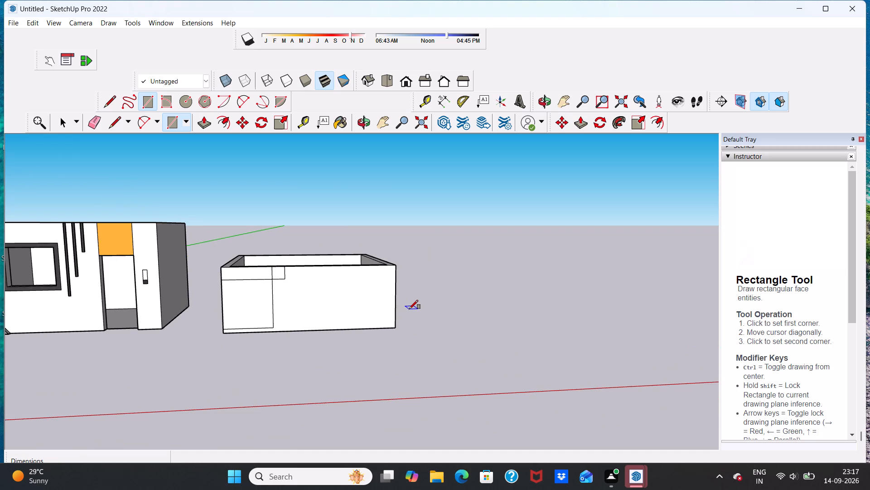
scroll(411, 306, up, 3)
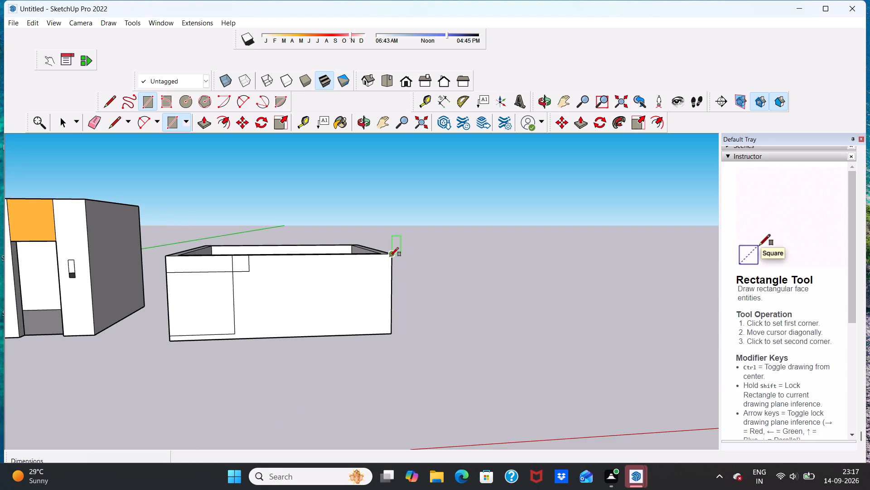
click(390, 255)
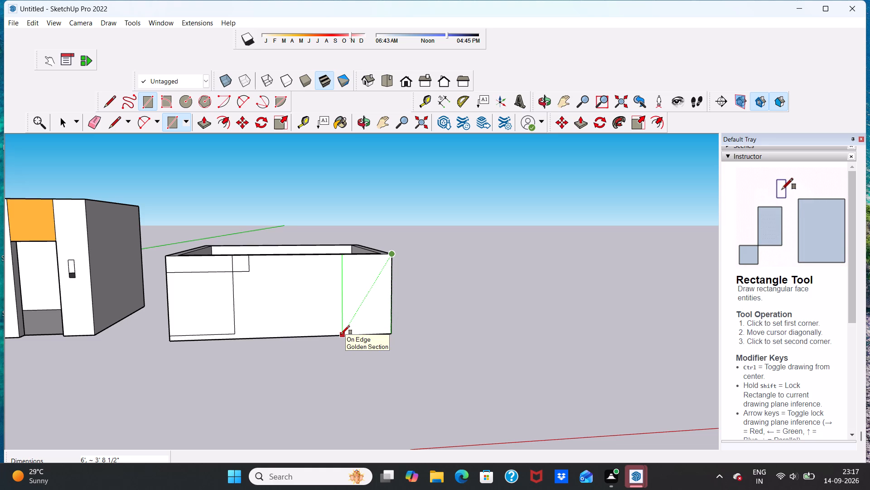
click(341, 334)
Offset the full-height rectangle's outline inward by about 9" to form an inner panel.
scroll(313, 330, down, 6)
scroll(318, 332, up, 5)
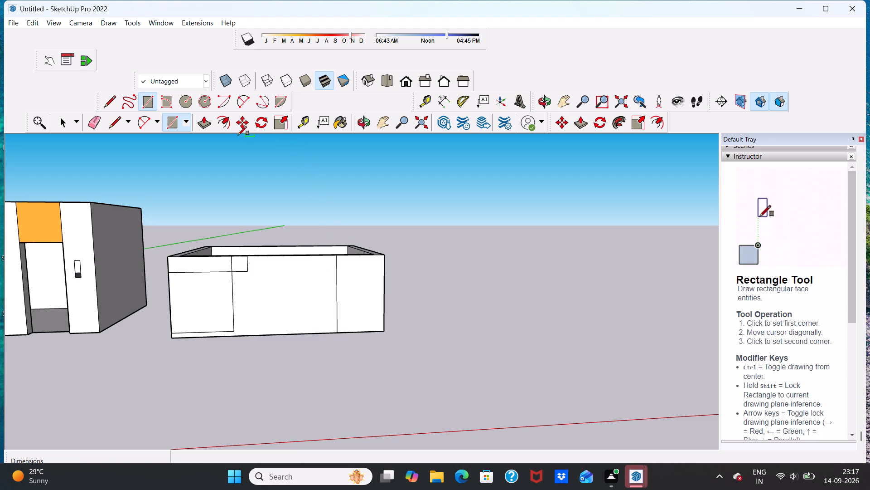
click(228, 126)
click(354, 268)
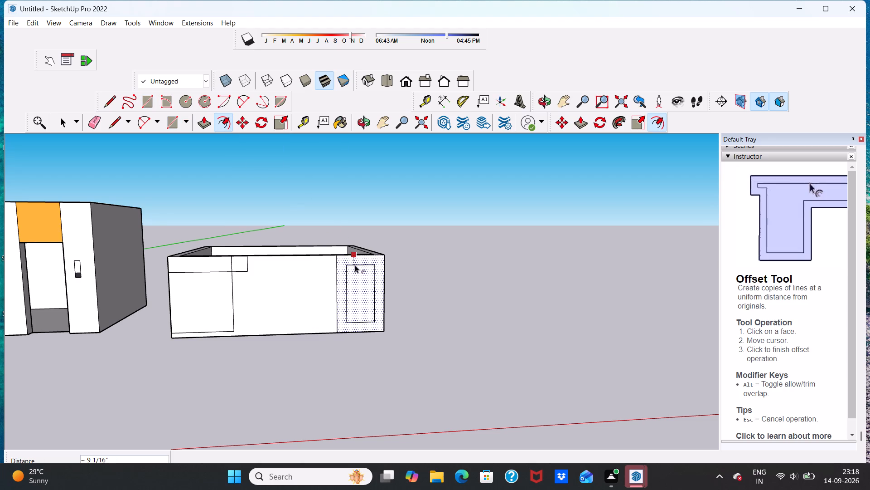
click(355, 265)
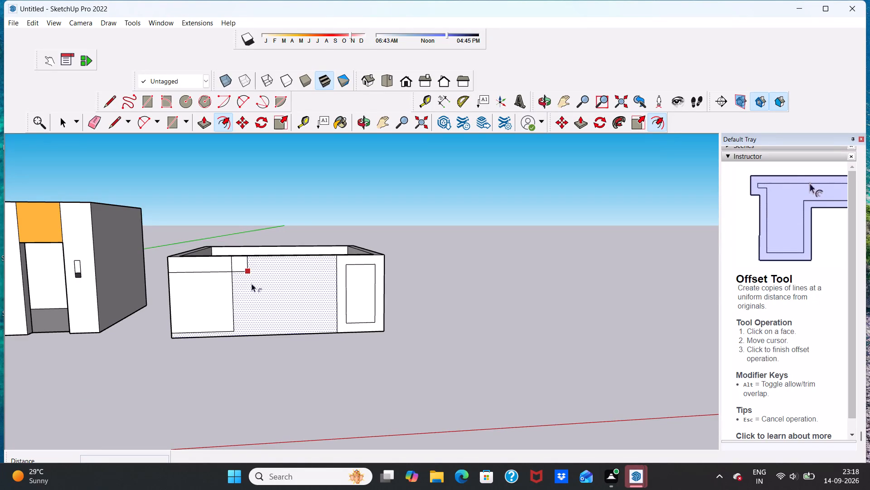
key(space)
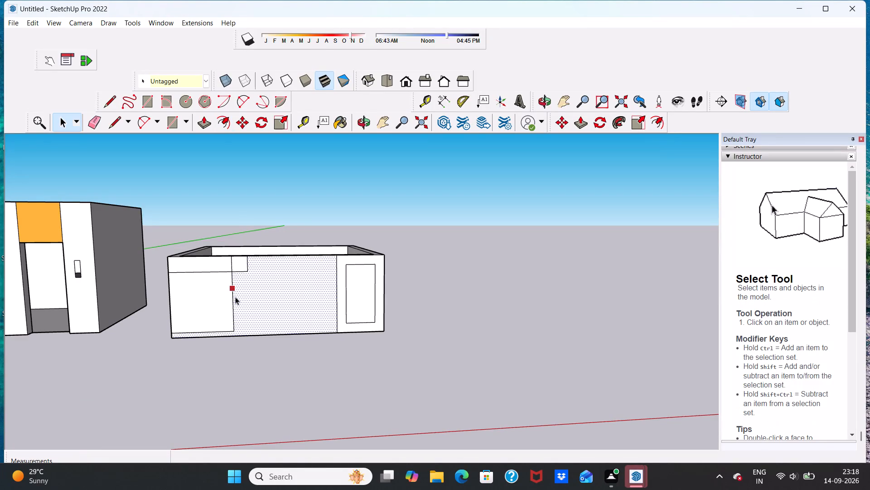
drag(244, 376, 251, 377)
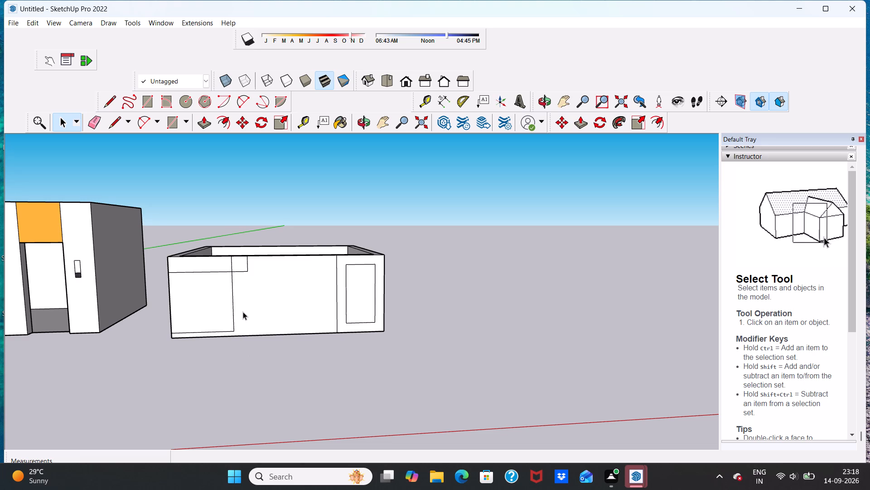
Draw a line about 3' 4" down from the small square's lower-right corner, continuing about 9' 8" across to the inner panel's far edge.
scroll(242, 284, down, 4)
scroll(265, 290, up, 3)
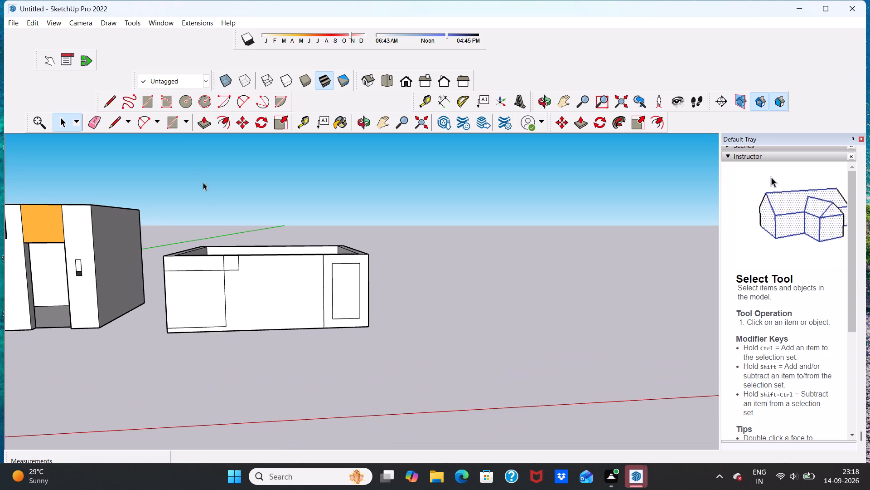
drag(113, 118, 116, 122)
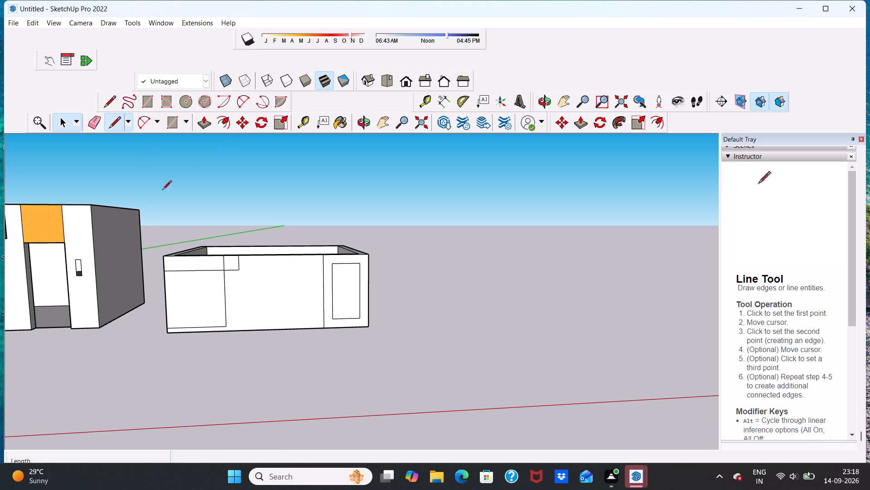
click(241, 272)
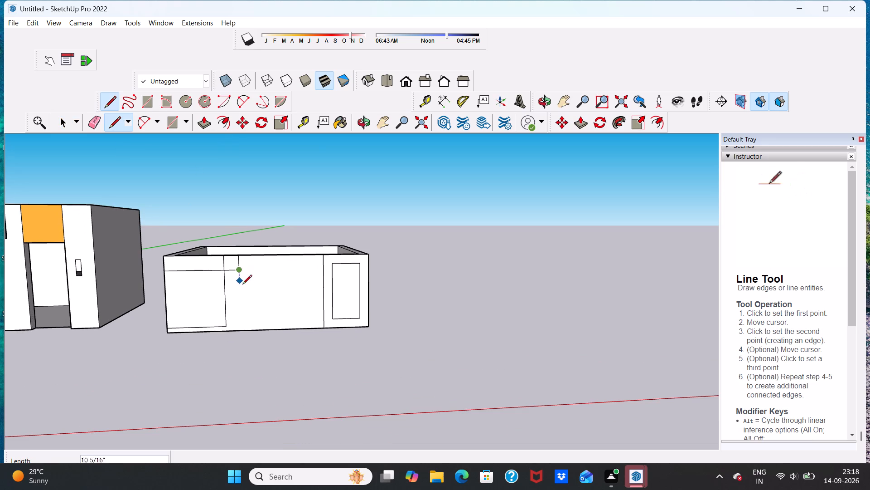
click(245, 311)
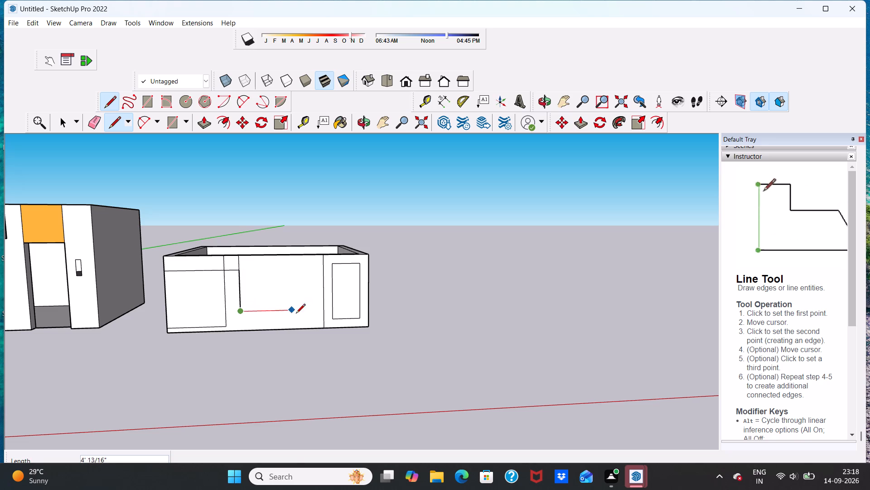
click(362, 309)
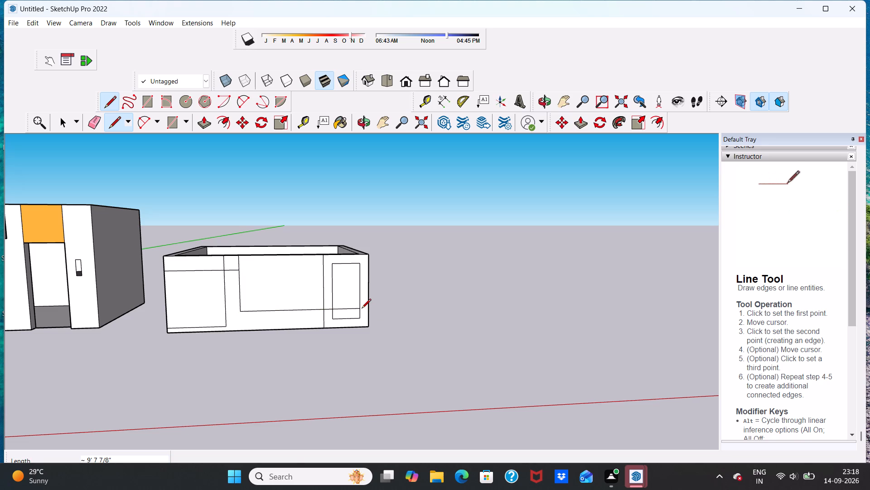
scroll(362, 309, down, 4)
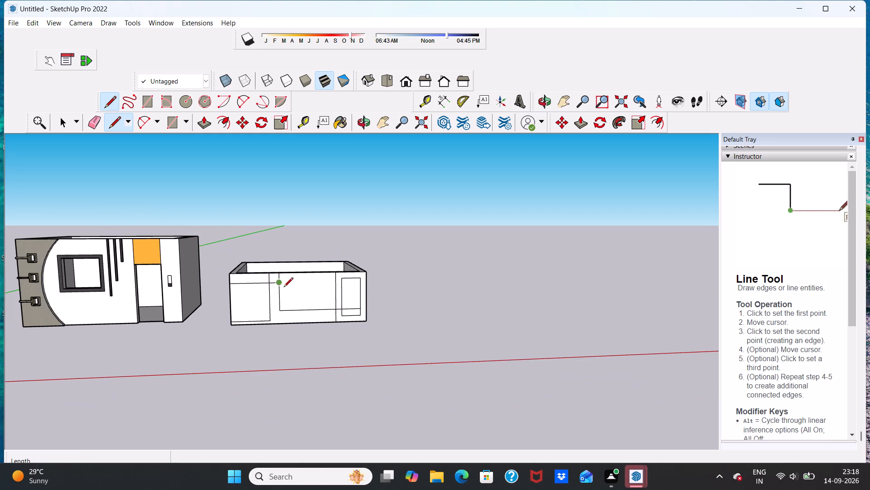
scroll(324, 289, up, 5)
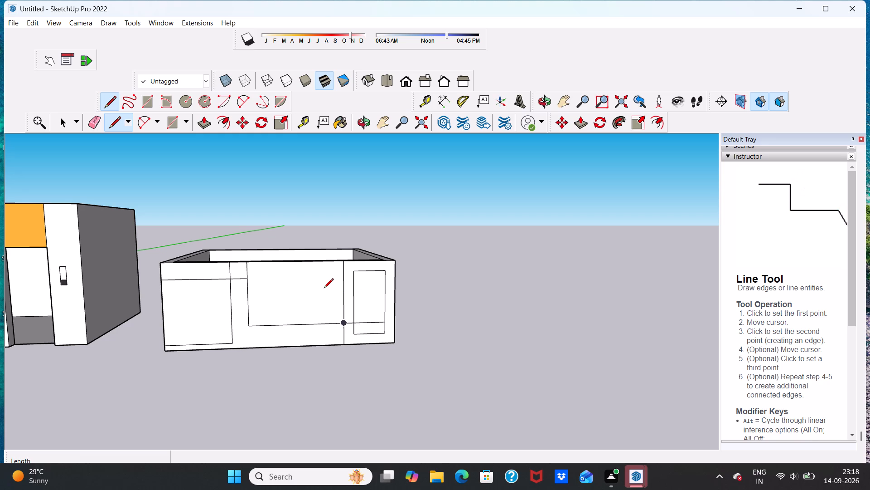
key(space)
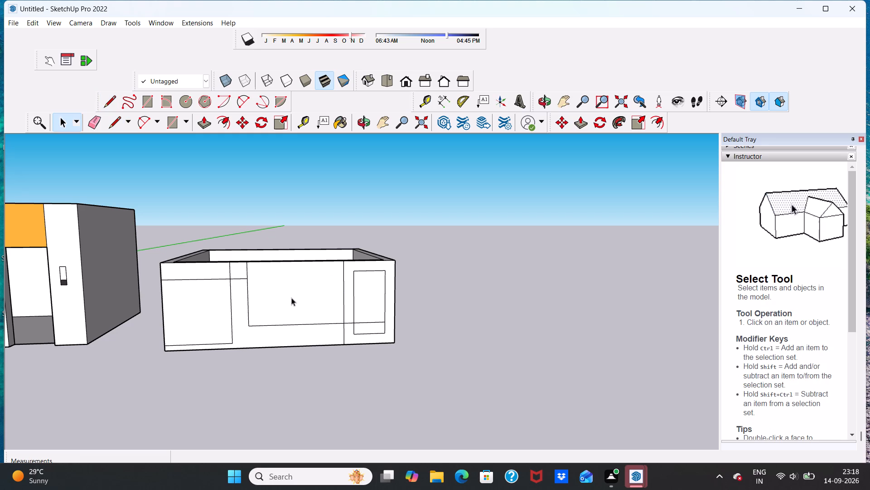
Examine the outlines on the new enclosure's front wall and its interior from a raised viewpoint.
scroll(291, 298, up, 1)
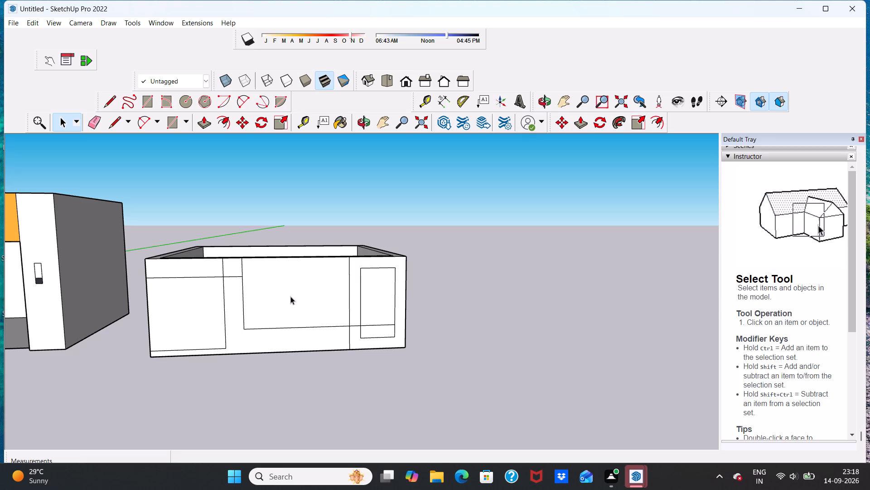
scroll(290, 296, down, 2)
scroll(290, 295, up, 2)
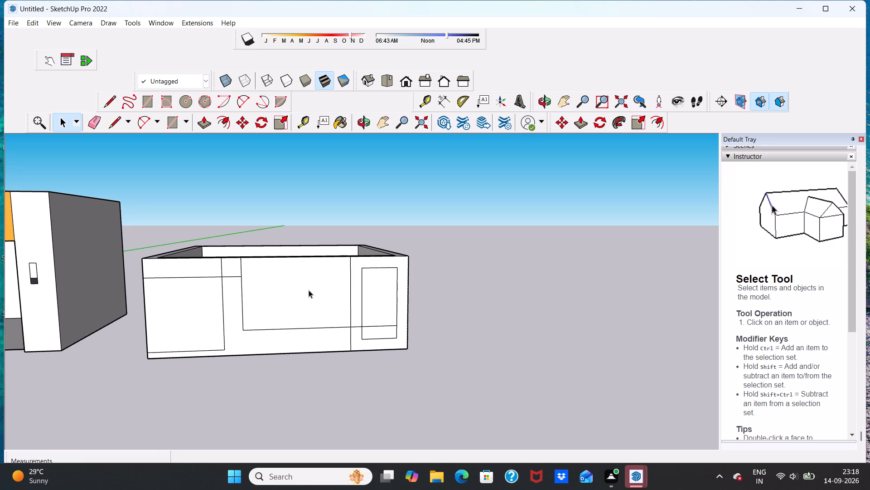
middle_drag(309, 290, 316, 368)
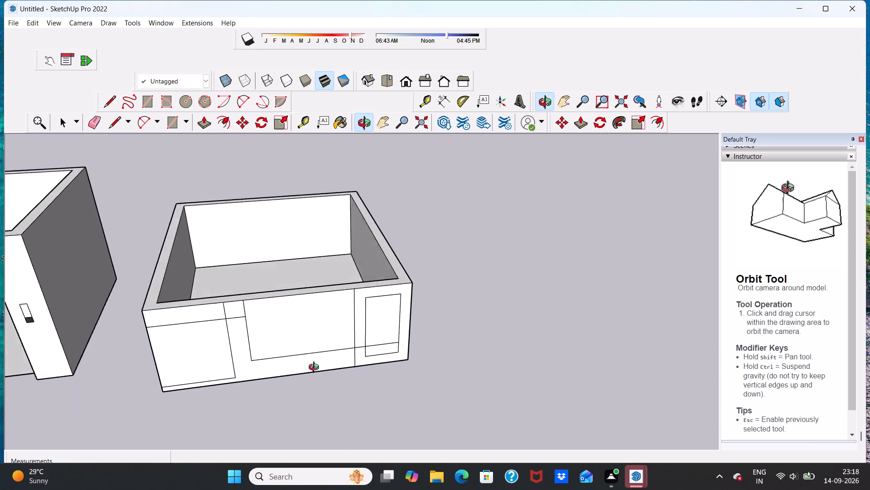
middle_drag(316, 368, 294, 364)
middle_drag(226, 308, 263, 314)
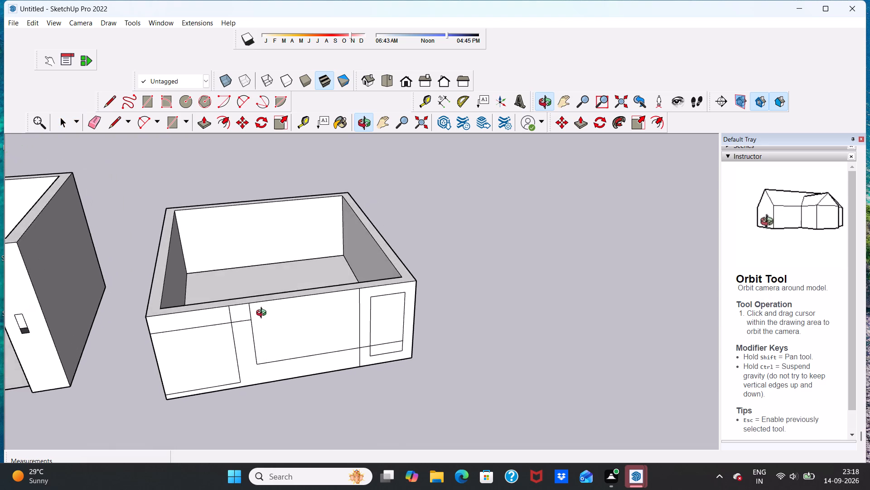
middle_drag(263, 314, 250, 369)
scroll(253, 329, up, 2)
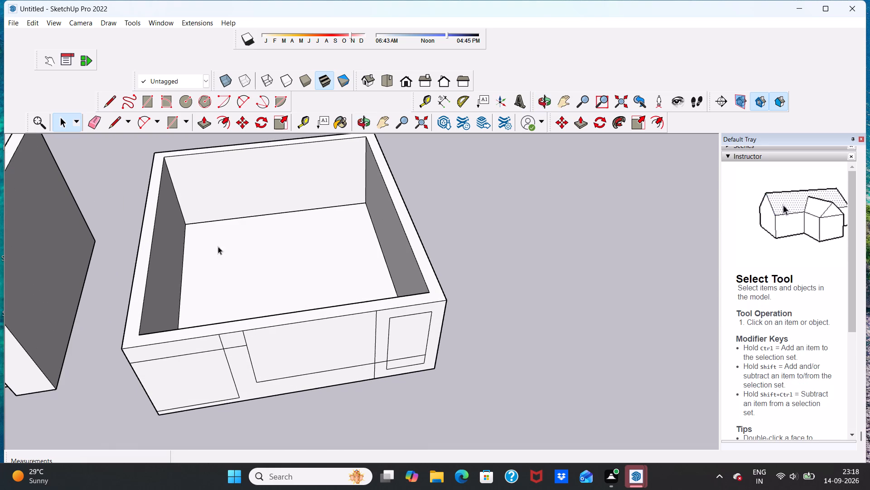
Draw two lines about 8 9/16" long across the front wall's top thickness, at both upper corners of the middle section.
click(113, 123)
scroll(240, 318, up, 4)
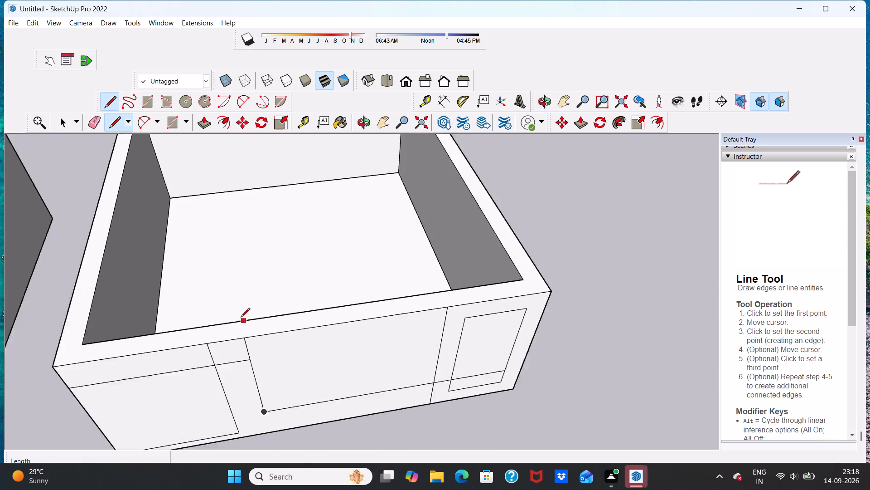
scroll(241, 318, up, 2)
click(245, 348)
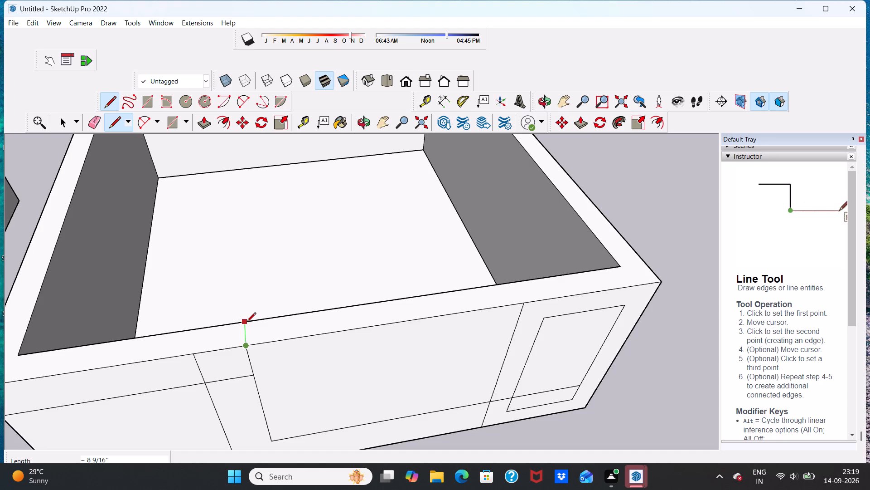
click(246, 322)
scroll(281, 316, down, 8)
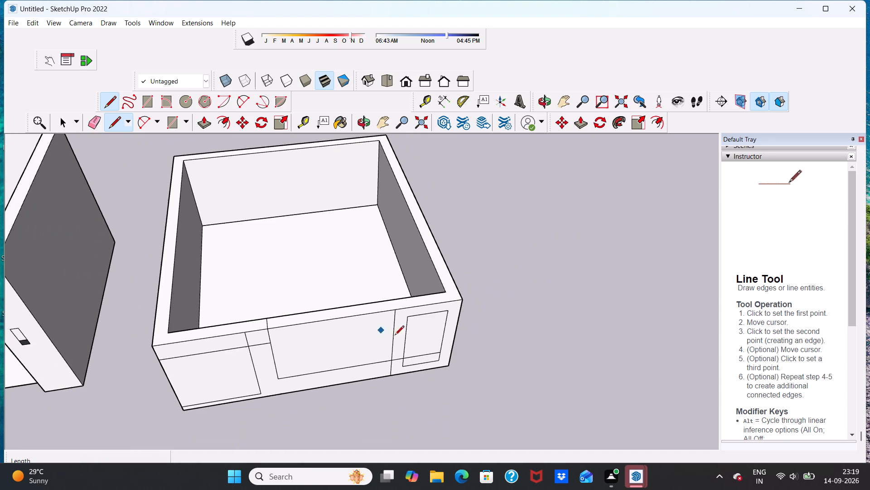
scroll(404, 312, up, 13)
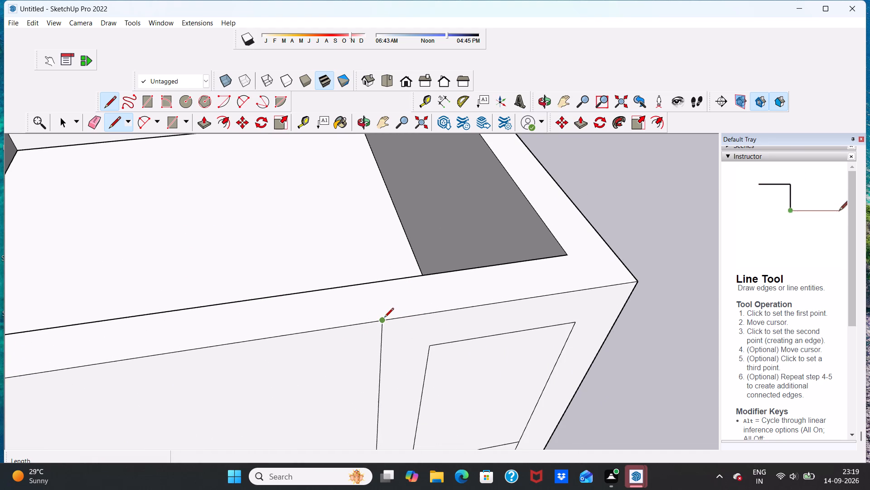
click(384, 318)
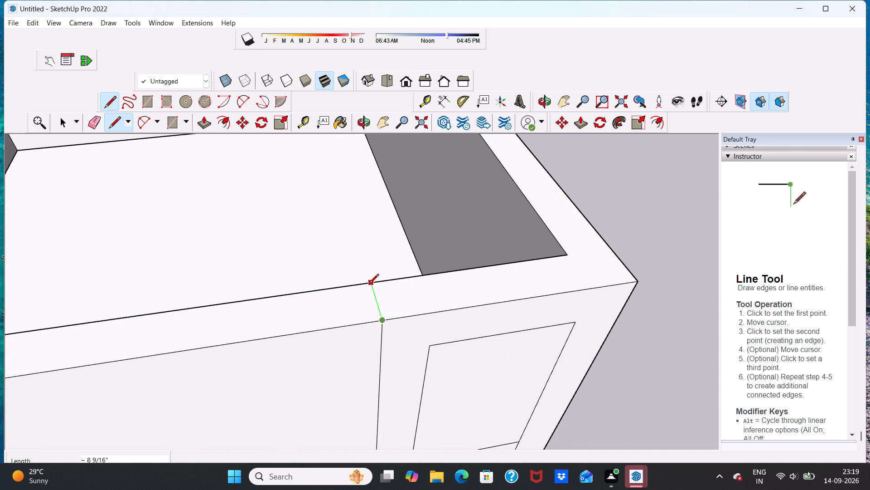
click(369, 284)
Draw two vertical lines about 6' 1/4" down the front wall's inner face, from the top-thickness lines to the floor.
scroll(367, 299, down, 14)
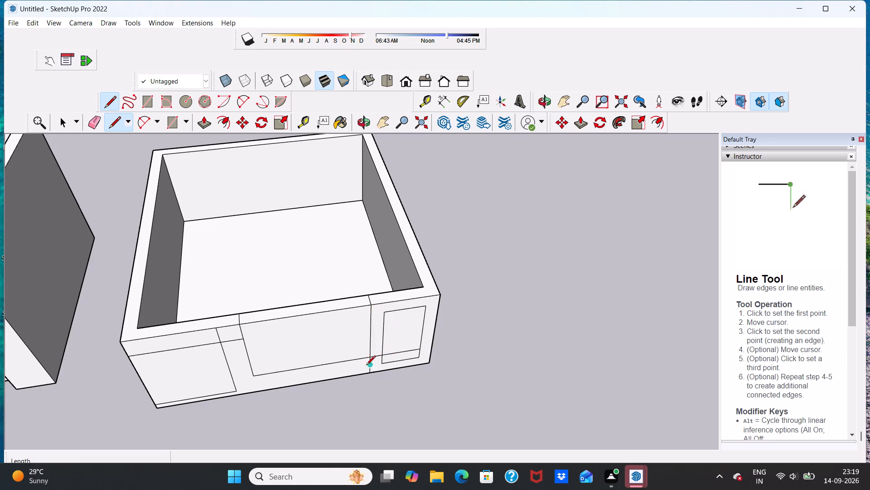
scroll(361, 365, up, 4)
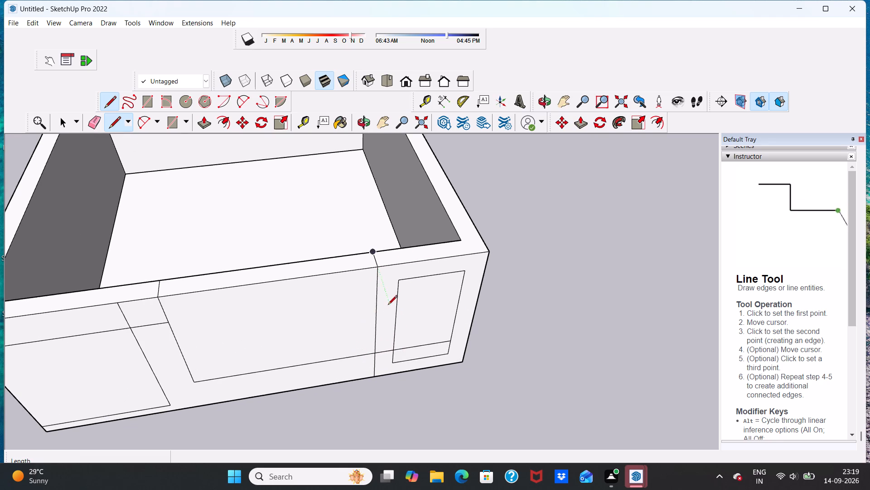
middle_drag(388, 305, 188, 332)
scroll(204, 301, down, 11)
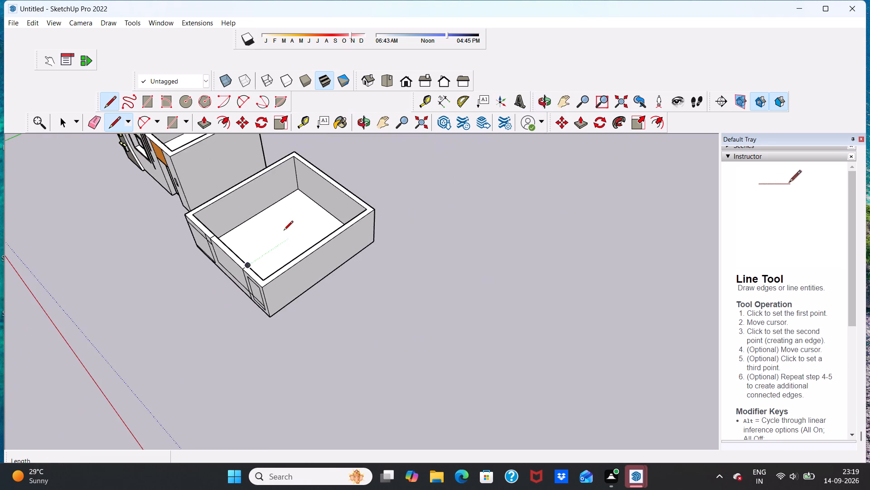
middle_drag(285, 230, 71, 286)
scroll(139, 280, down, 6)
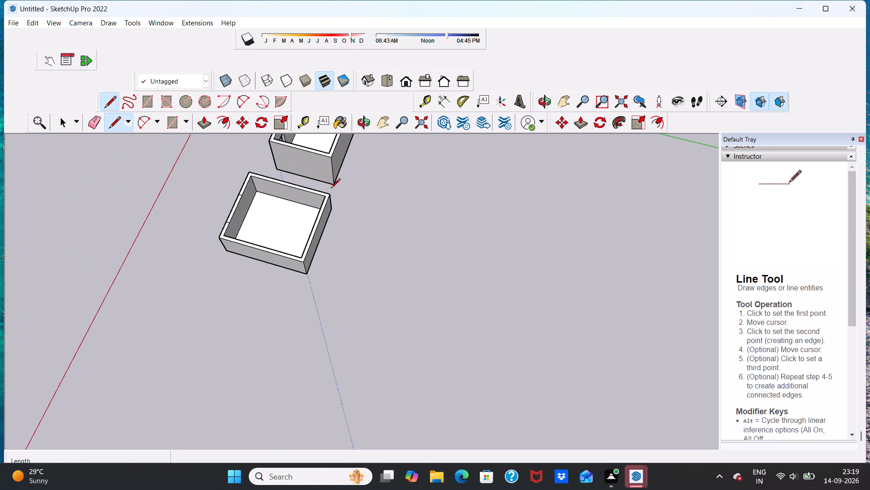
middle_drag(329, 189, 173, 172)
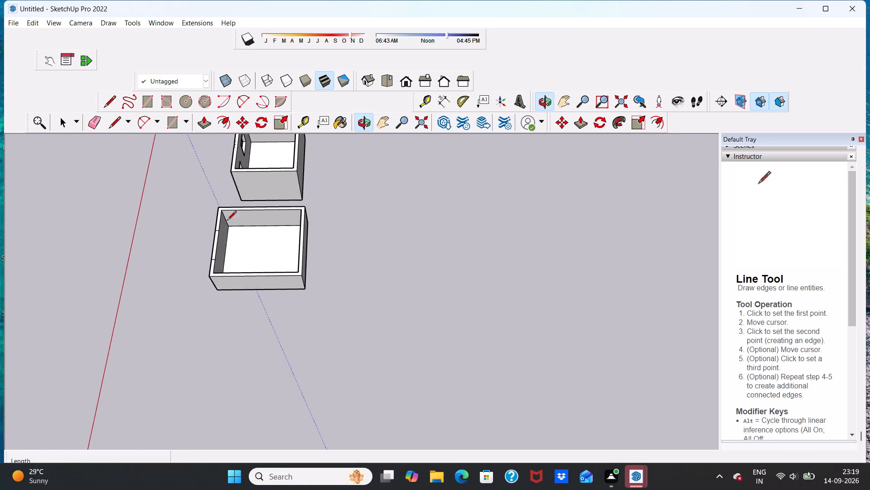
scroll(263, 288, up, 6)
middle_drag(270, 245, 67, 250)
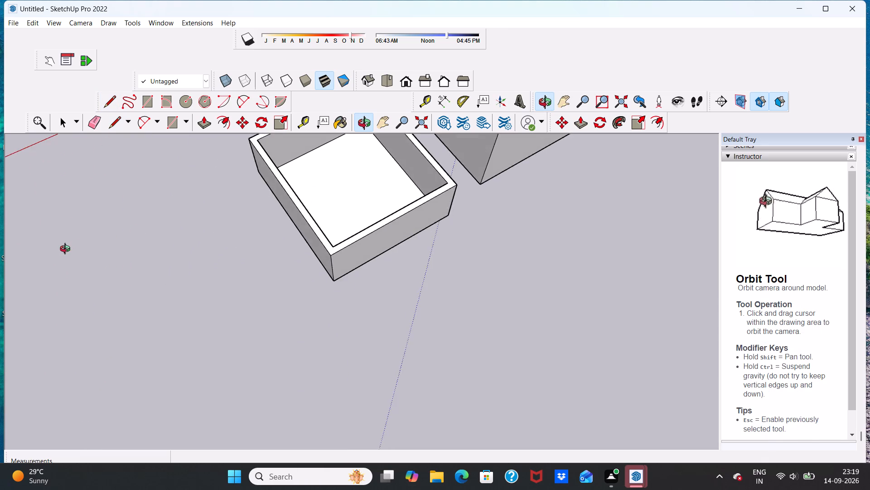
middle_drag(67, 250, 67, 250)
scroll(103, 263, down, 9)
middle_drag(401, 152, 300, 215)
scroll(294, 184, up, 2)
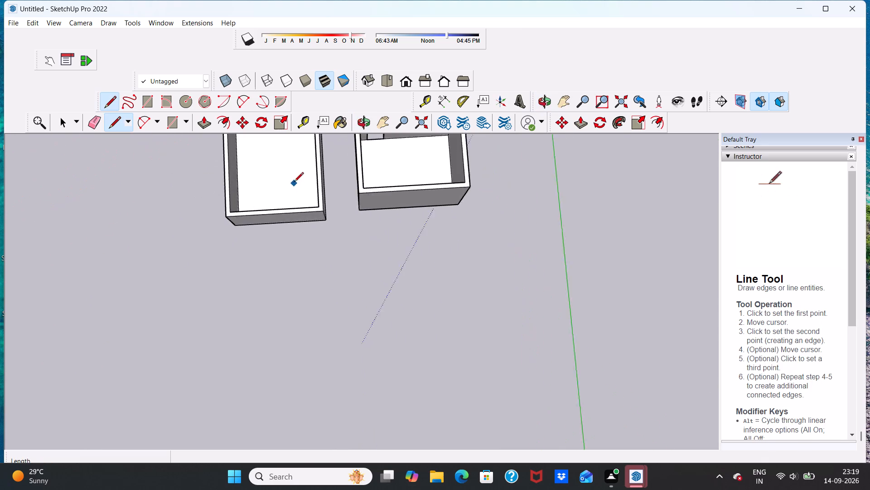
scroll(294, 182, up, 2)
scroll(292, 183, down, 14)
middle_drag(286, 170, 300, 135)
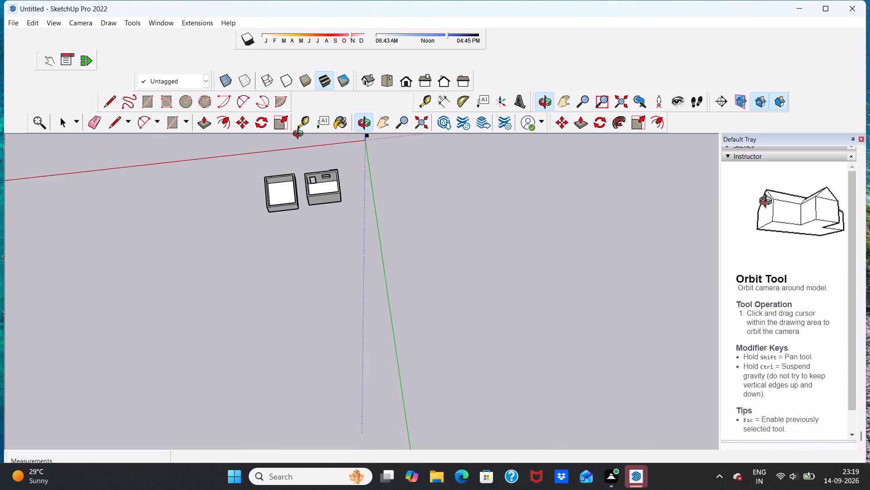
middle_drag(300, 135, 306, 120)
middle_drag(285, 262, 286, 196)
scroll(282, 207, up, 14)
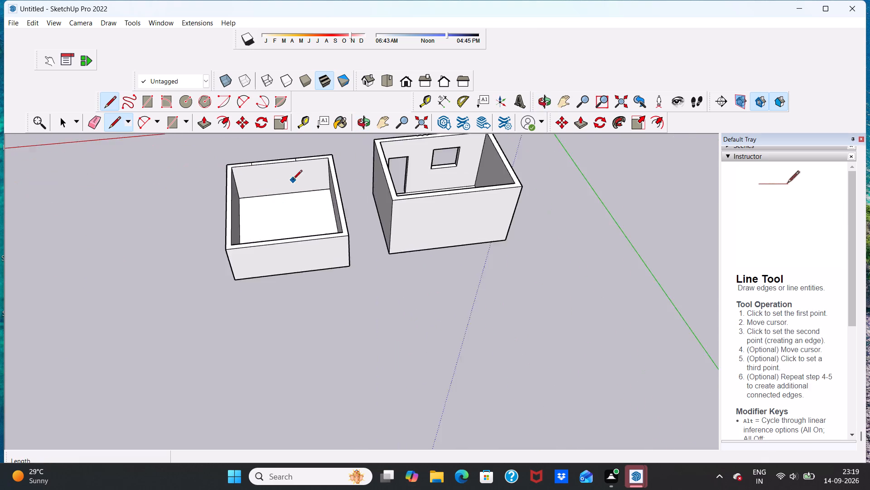
scroll(293, 180, up, 5)
scroll(295, 186, down, 5)
scroll(297, 158, up, 13)
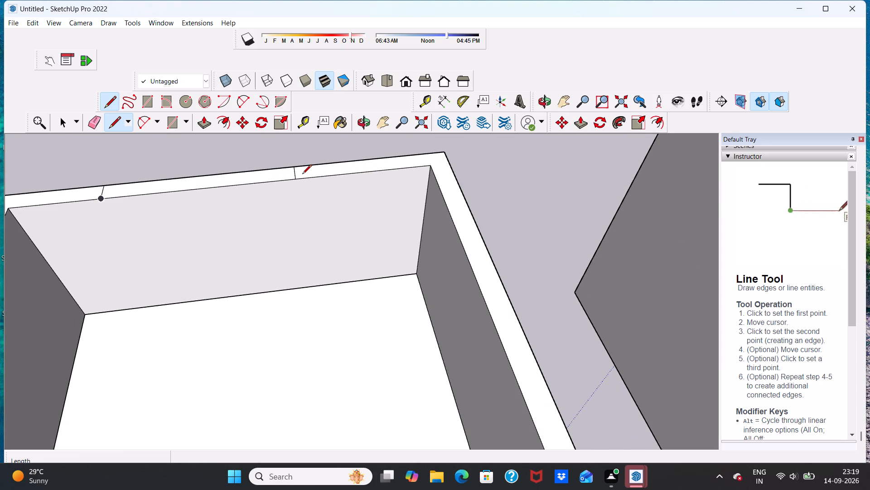
click(294, 180)
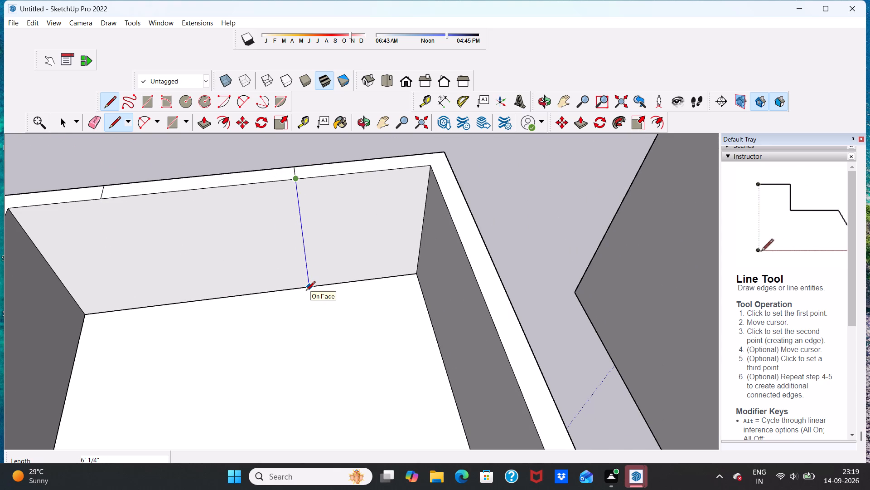
click(306, 291)
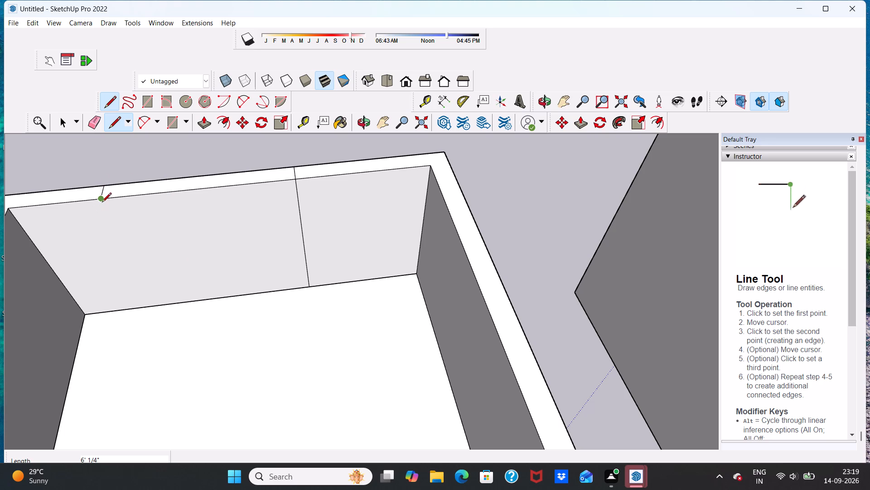
click(100, 201)
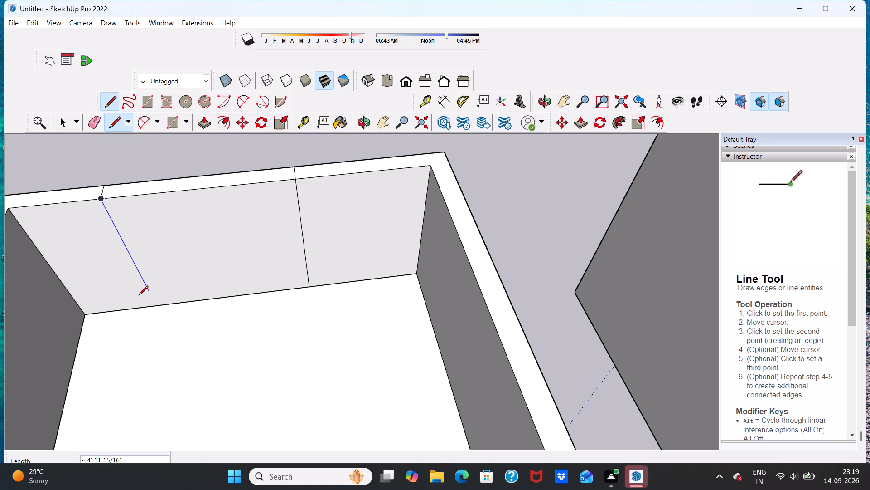
click(157, 307)
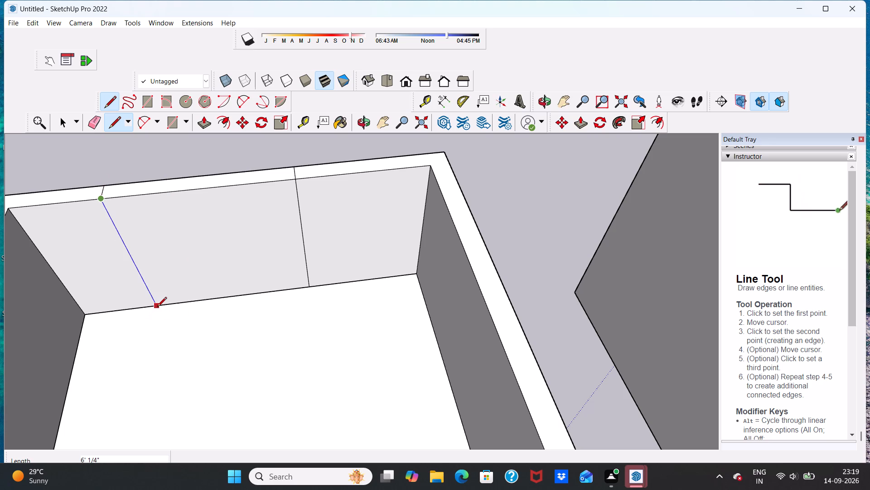
Erase the front wall's inner top edge between the two vertical lines, removing the middle section's inner face and top.
scroll(235, 316, down, 10)
scroll(211, 317, up, 3)
middle_drag(211, 317, 253, 308)
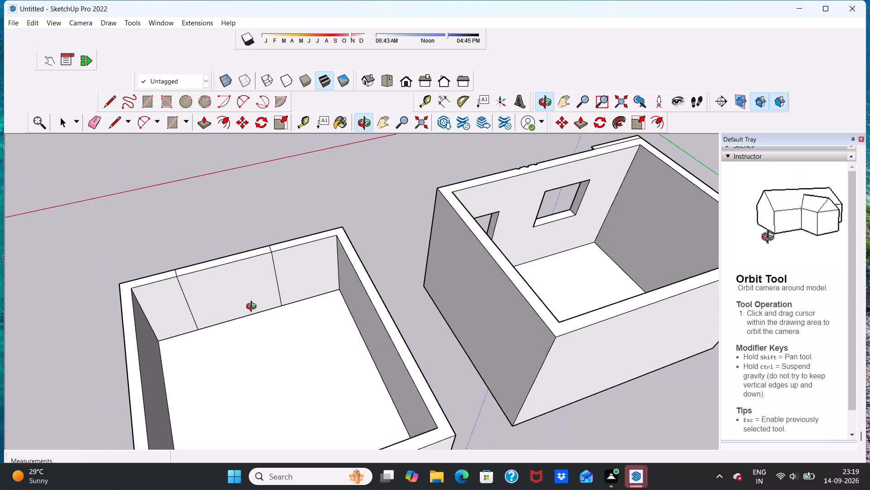
middle_drag(253, 308, 225, 229)
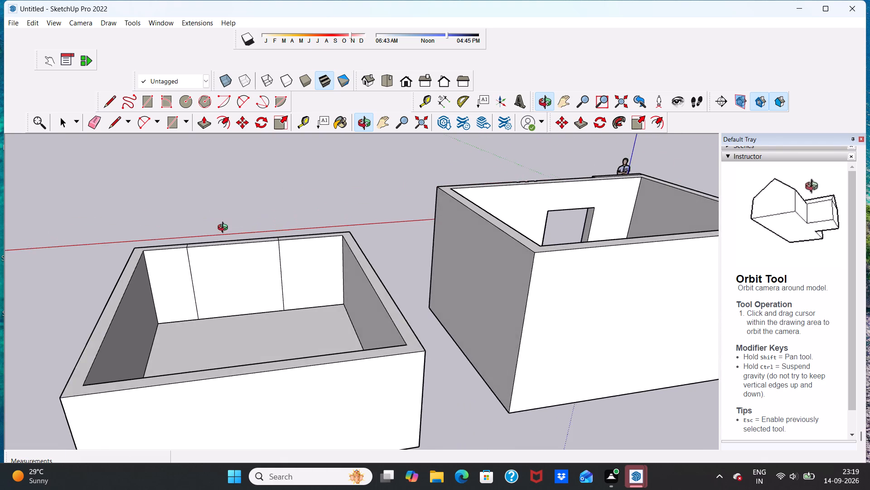
middle_drag(225, 229, 244, 228)
scroll(267, 320, up, 3)
scroll(260, 312, down, 5)
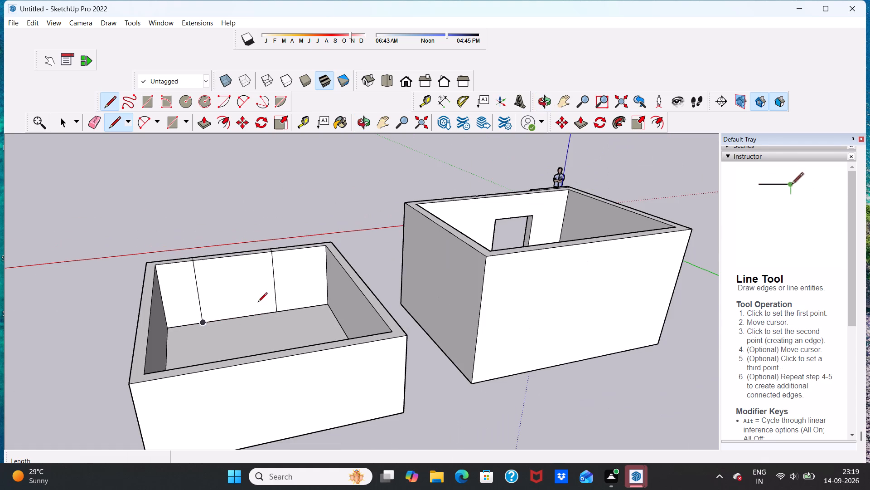
middle_drag(265, 318, 237, 341)
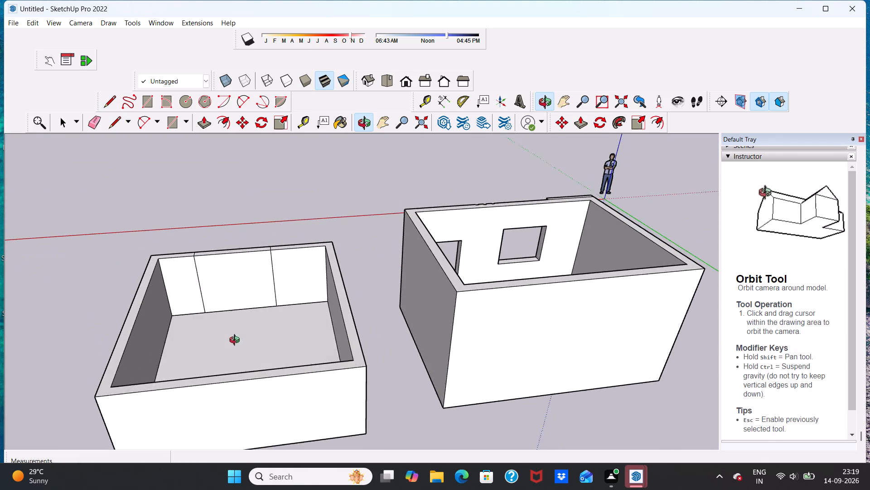
middle_drag(237, 341, 240, 344)
scroll(246, 309, up, 5)
scroll(257, 271, up, 2)
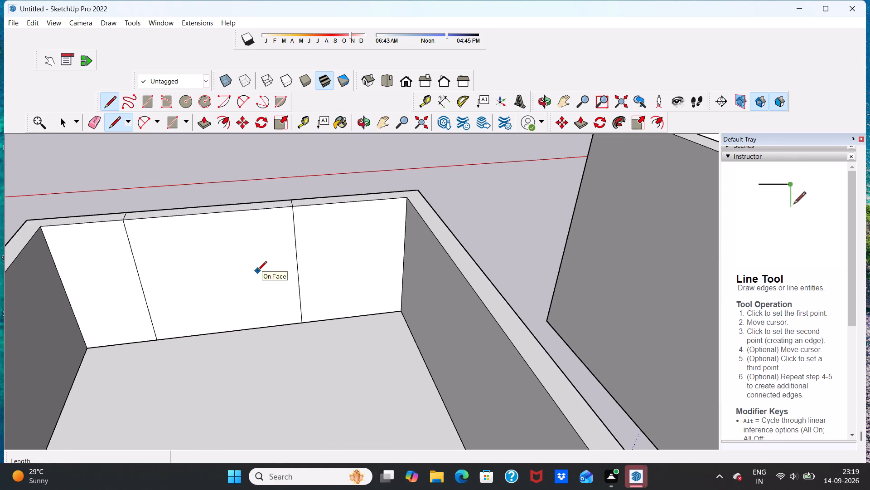
click(93, 120)
scroll(238, 248, up, 5)
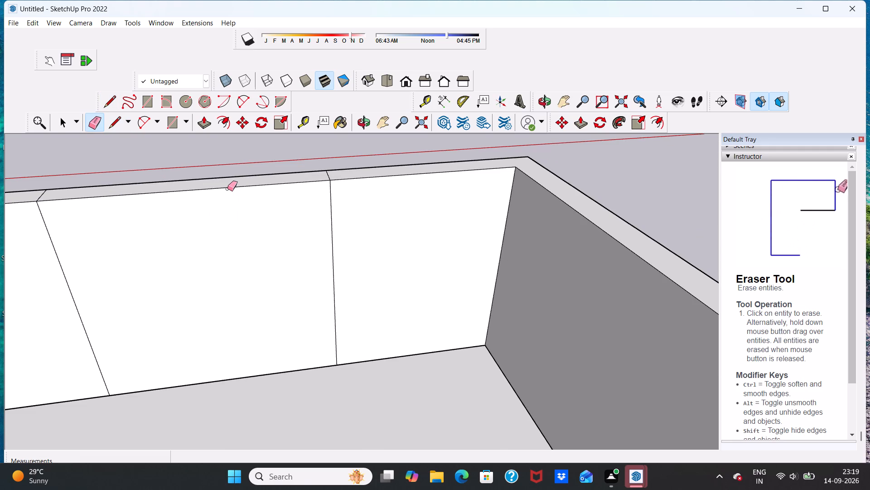
click(227, 189)
scroll(238, 241, down, 3)
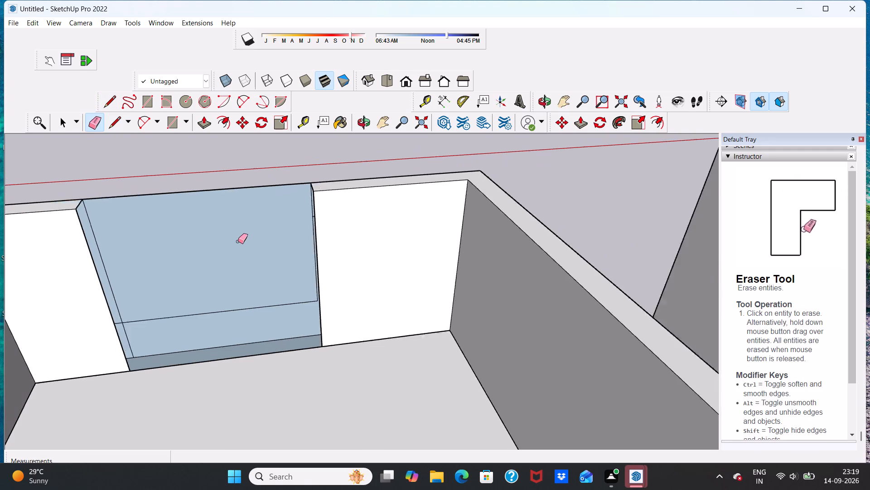
Erase the front wall's outer top edge between the two side sections to open up the middle section above the low strip.
scroll(238, 241, down, 2)
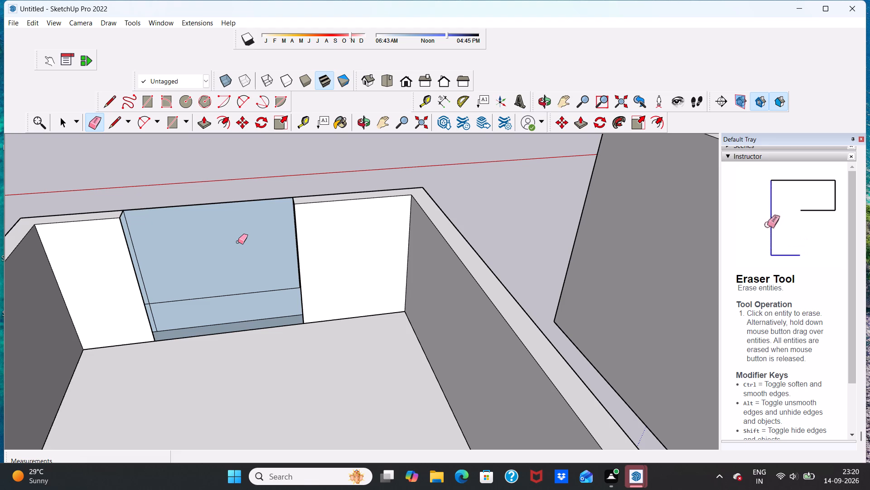
scroll(238, 242, down, 5)
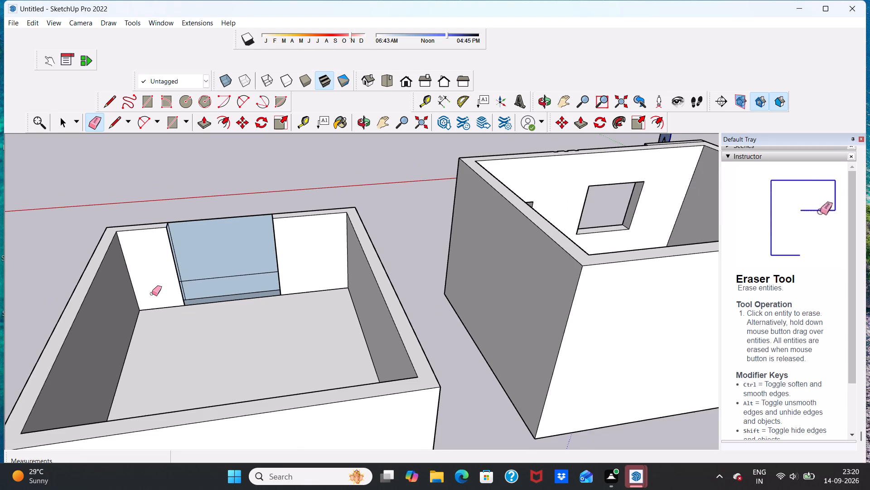
middle_drag(152, 293, 387, 248)
middle_drag(249, 270, 443, 279)
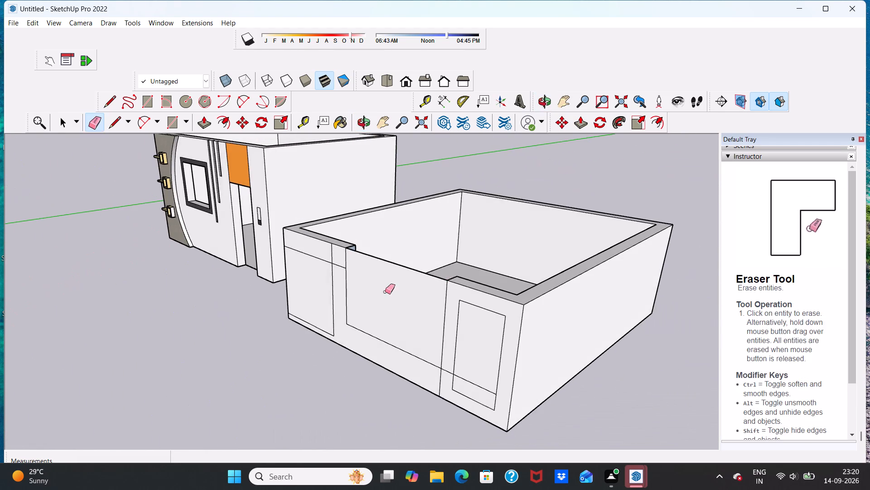
middle_drag(359, 298, 403, 288)
scroll(424, 287, up, 3)
click(440, 276)
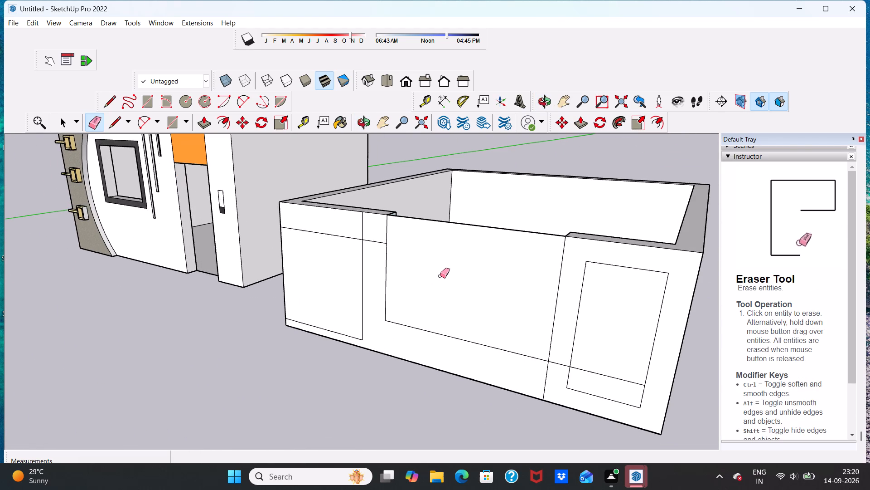
click(454, 268)
scroll(483, 236, up, 3)
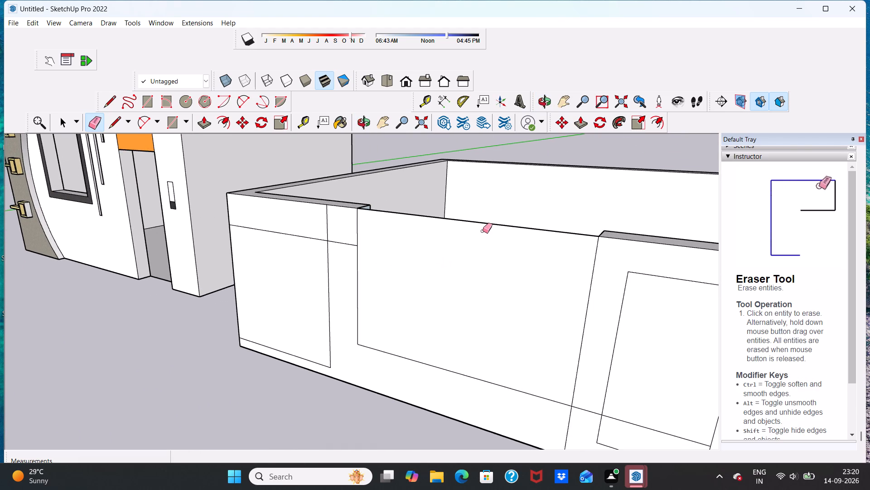
click(480, 220)
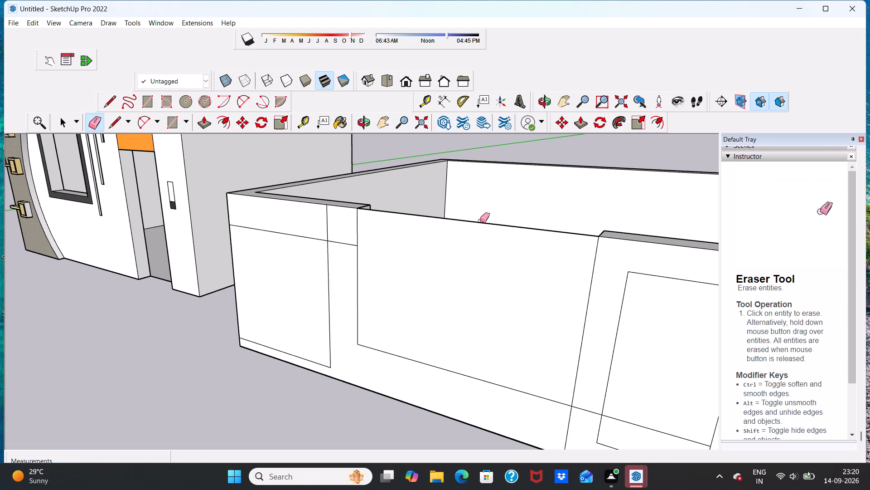
click(479, 224)
scroll(479, 224, up, 6)
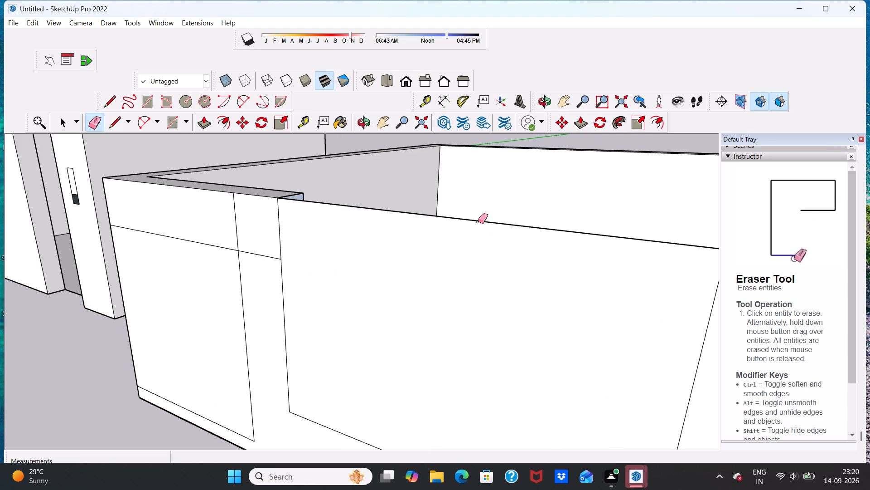
click(478, 221)
scroll(478, 221, down, 10)
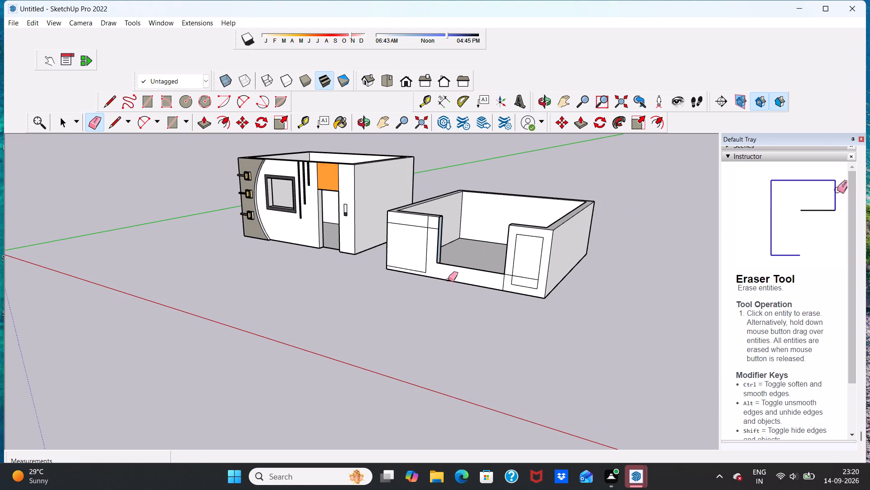
middle_drag(426, 314, 520, 300)
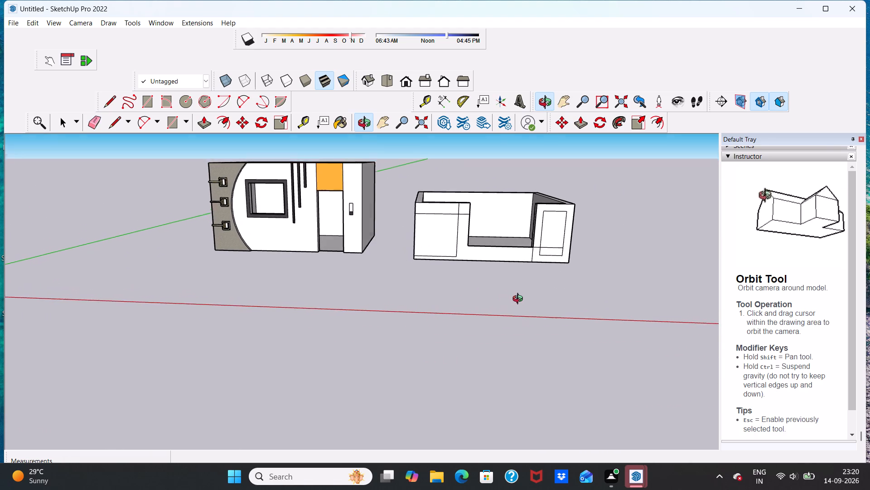
Draw a line about 8 9/16" long across the wall thickness at floor level, closing the opening's side face farthest from the decorated room.
middle_drag(520, 300, 527, 302)
scroll(535, 215, up, 9)
middle_drag(514, 252, 506, 263)
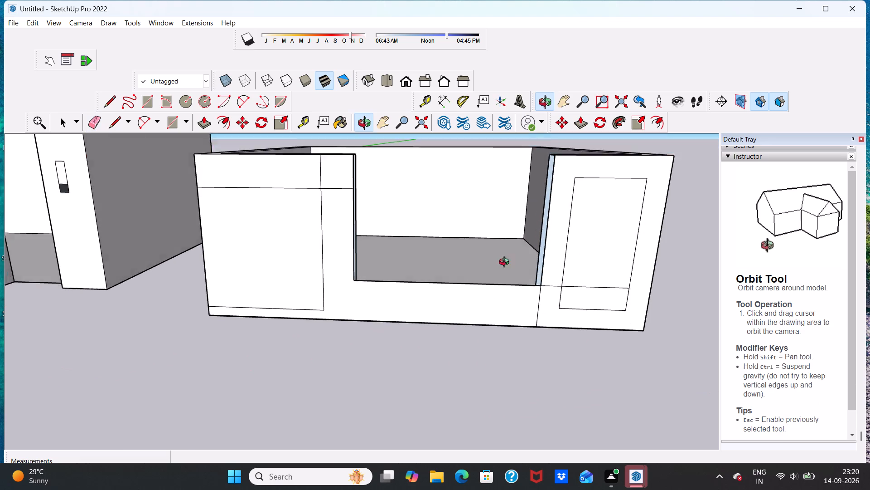
middle_drag(506, 263, 191, 318)
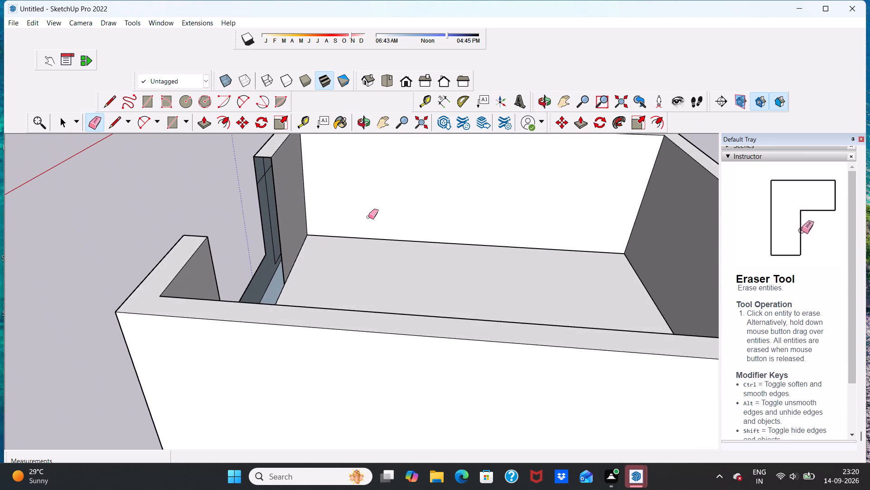
middle_drag(359, 231, 187, 228)
scroll(280, 302, up, 5)
middle_drag(263, 283, 168, 296)
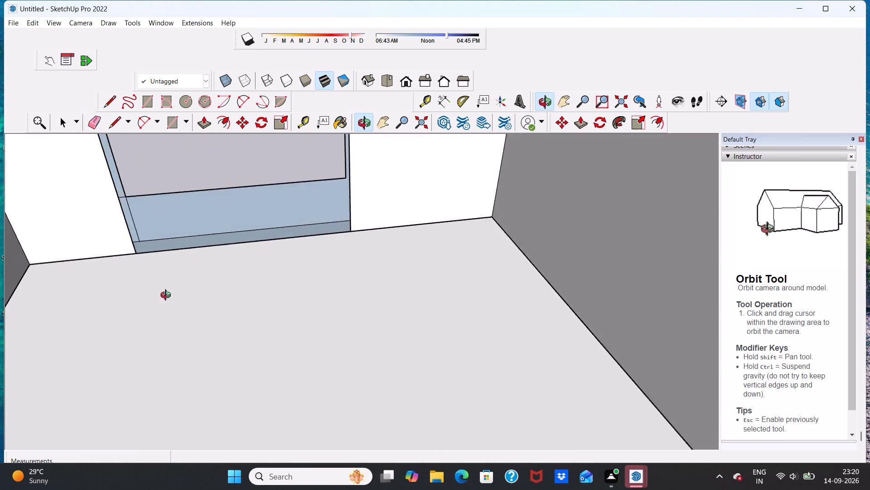
middle_drag(168, 296, 144, 300)
scroll(150, 299, down, 10)
scroll(176, 202, up, 6)
scroll(155, 244, up, 4)
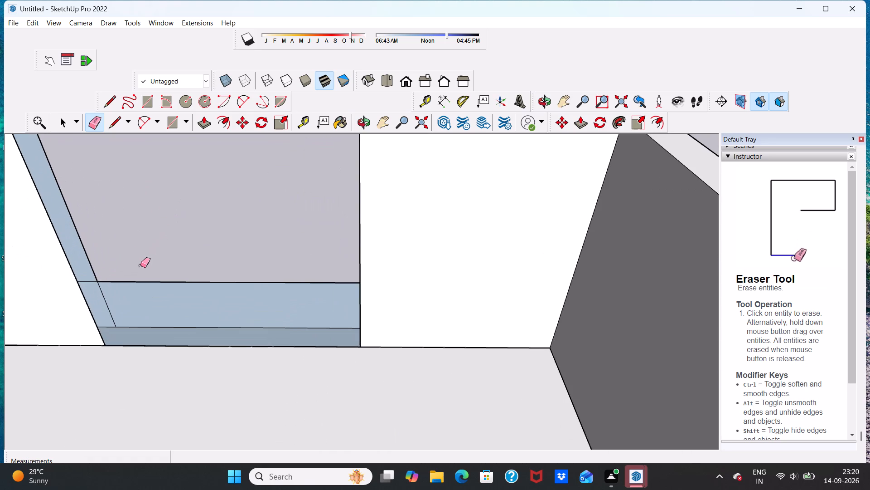
drag(107, 100, 114, 101)
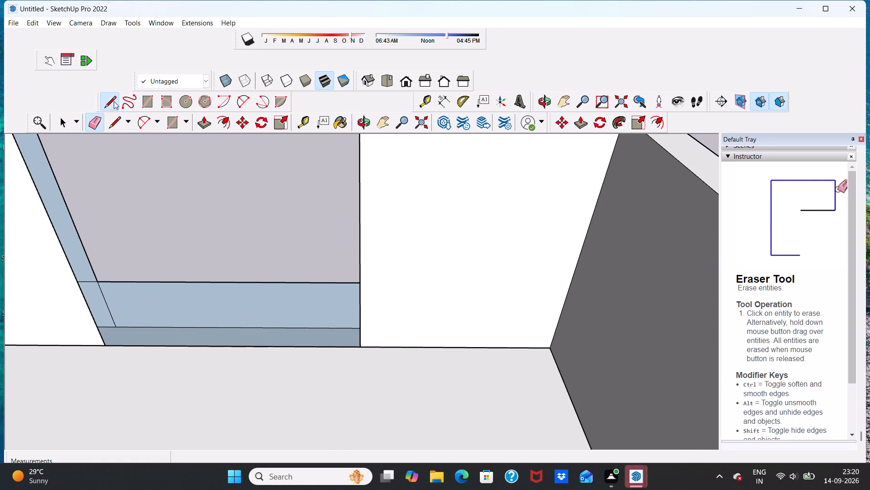
drag(114, 101, 119, 105)
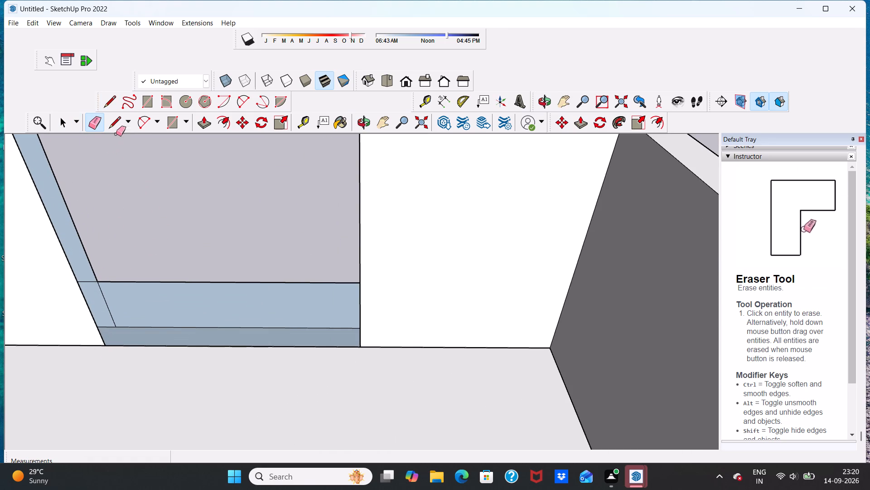
click(117, 122)
drag(102, 348, 106, 343)
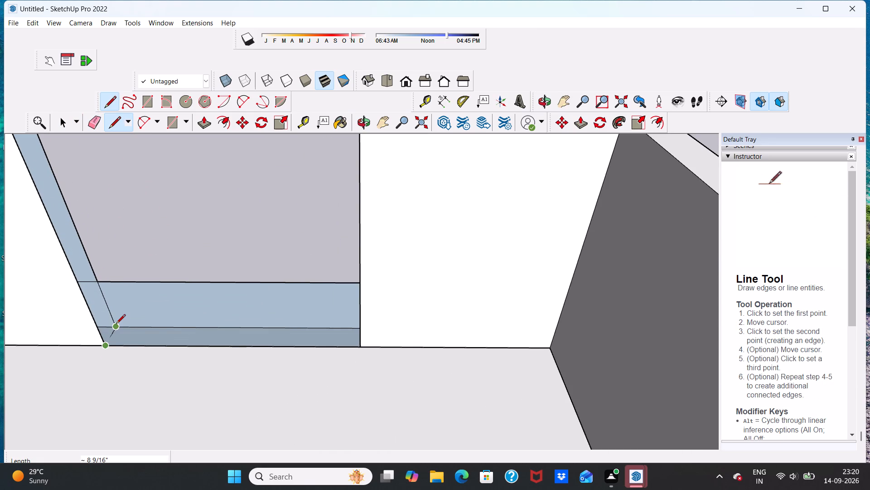
click(116, 324)
Close the opening's side face nearest the decorated room with an 8 9/16" floor-level line and a line down from the low strip's top corner.
scroll(119, 330, down, 9)
scroll(126, 323, up, 2)
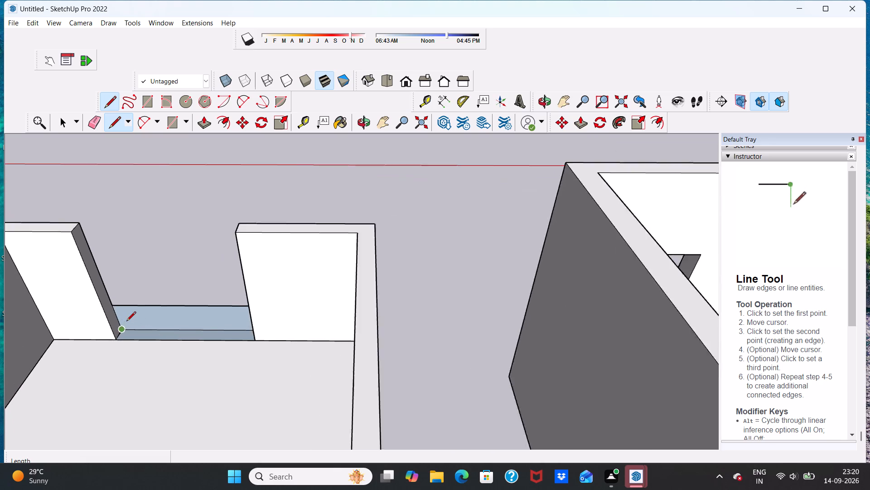
scroll(126, 322, up, 3)
scroll(136, 343, down, 6)
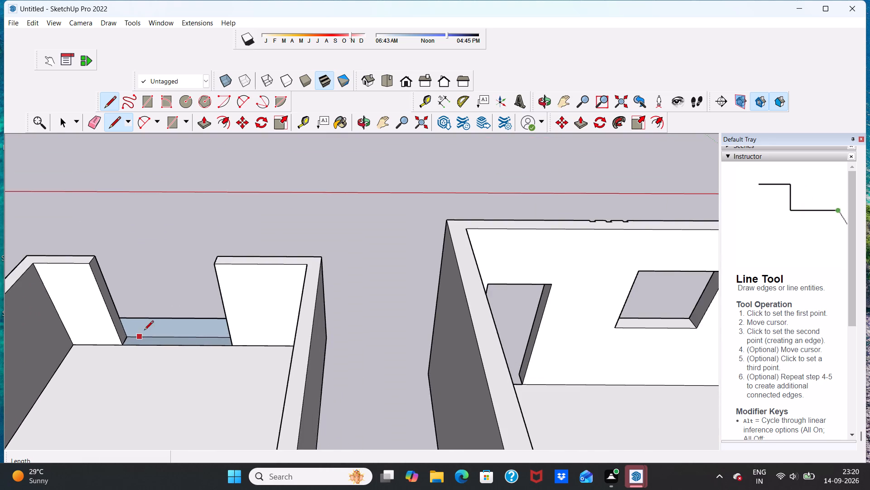
middle_drag(147, 330, 322, 353)
scroll(248, 426, up, 5)
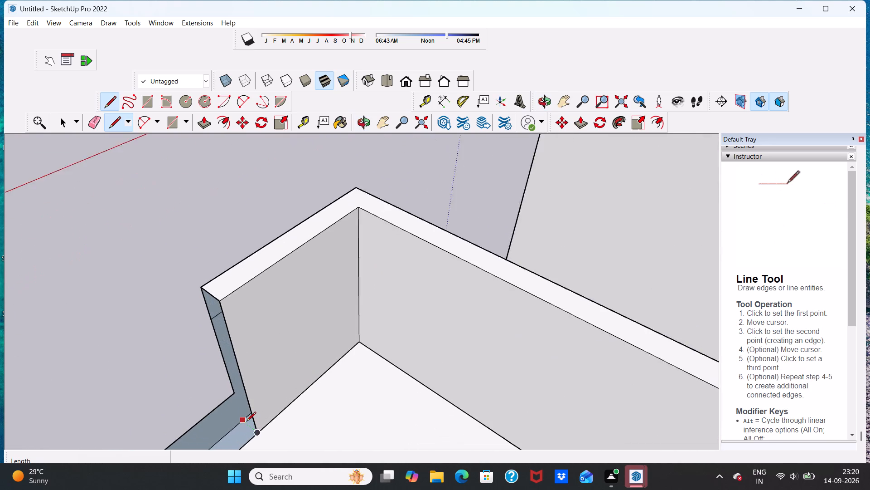
scroll(246, 422, up, 4)
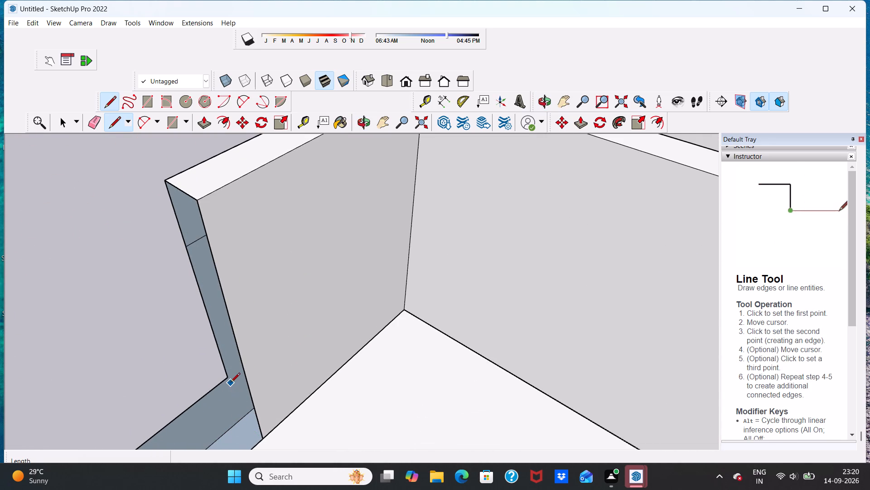
click(264, 438)
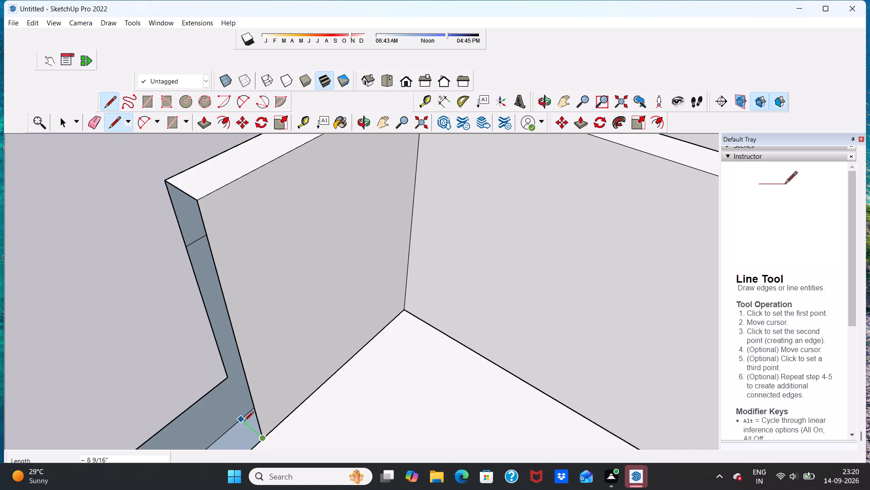
click(239, 419)
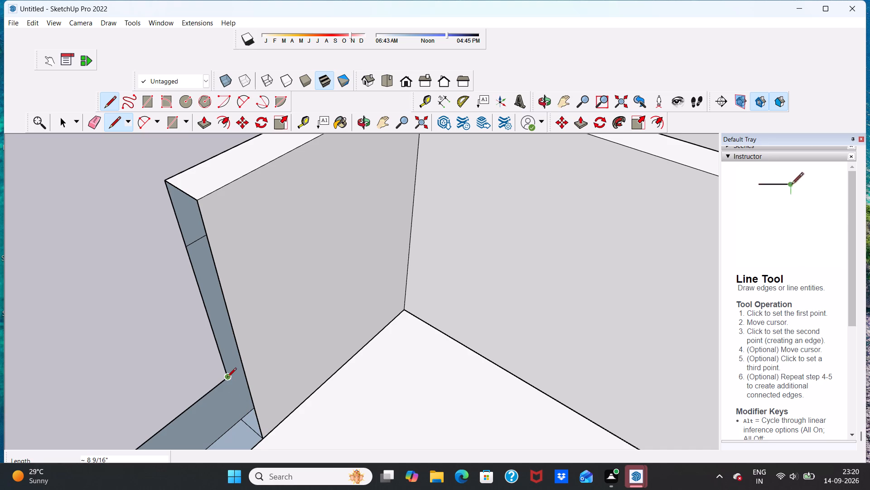
click(227, 378)
click(227, 381)
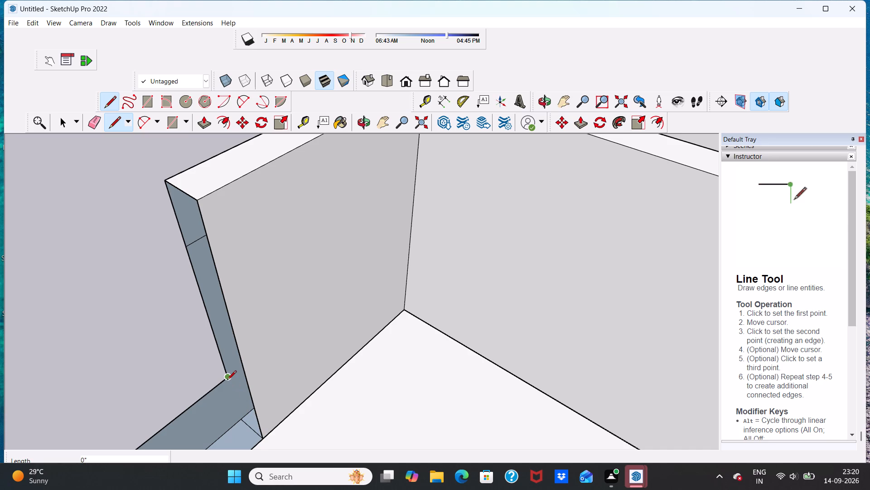
click(242, 419)
scroll(241, 418, down, 10)
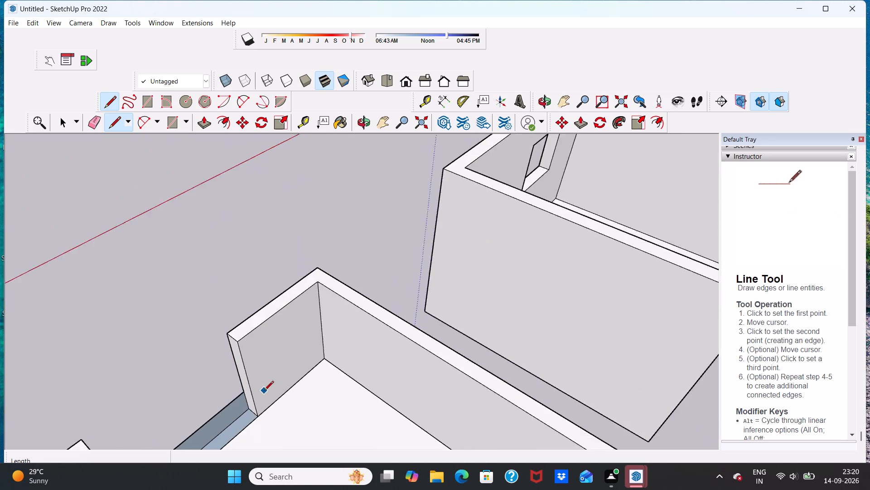
scroll(264, 391, down, 7)
scroll(232, 428, up, 5)
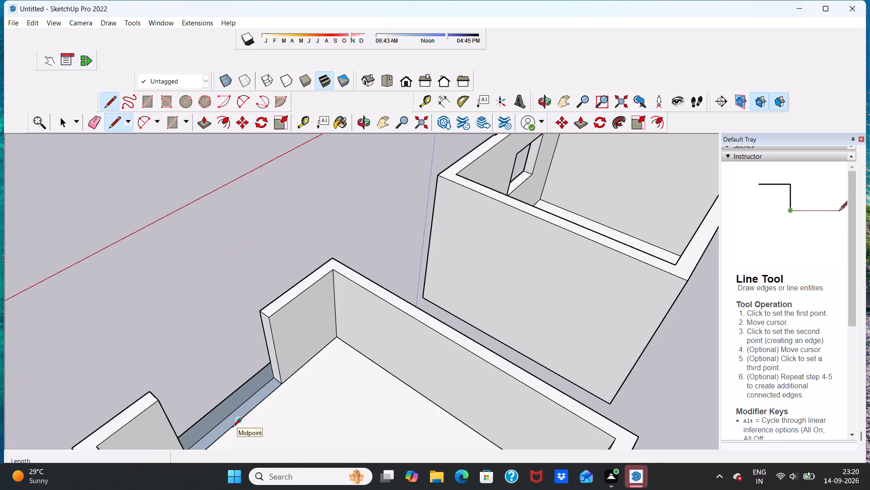
Push/Pull the low strip's front face 8 9/16" across the wall thickness, closing the strip's top and inner side.
key(space)
scroll(199, 346, up, 1)
middle_drag(199, 346, 309, 324)
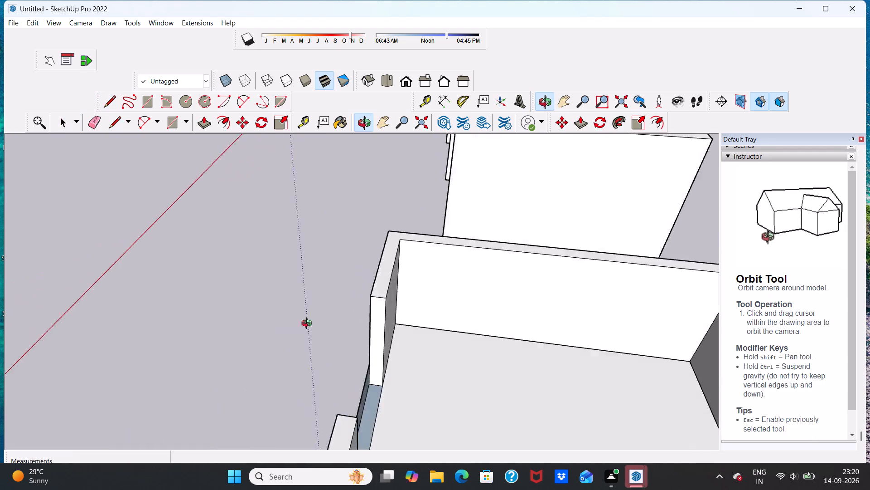
middle_drag(309, 324, 434, 346)
scroll(430, 346, down, 3)
middle_drag(459, 403, 543, 377)
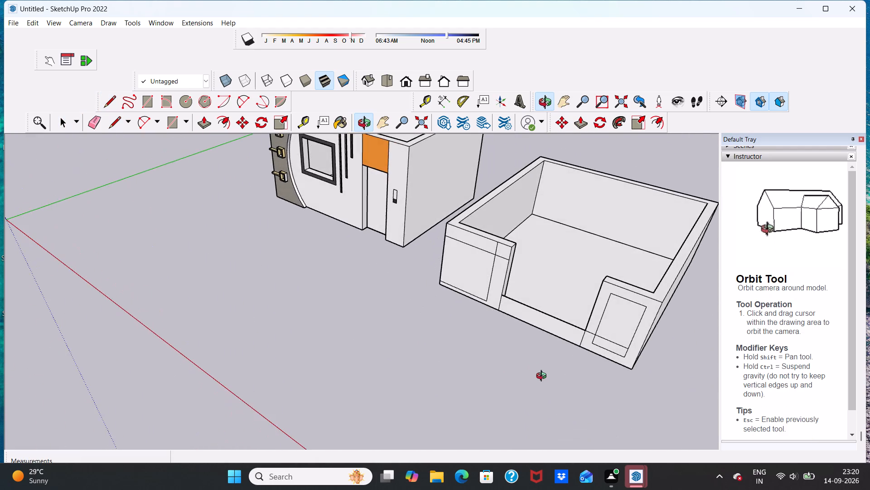
middle_drag(543, 377, 255, 352)
scroll(255, 353, down, 1)
scroll(272, 360, up, 4)
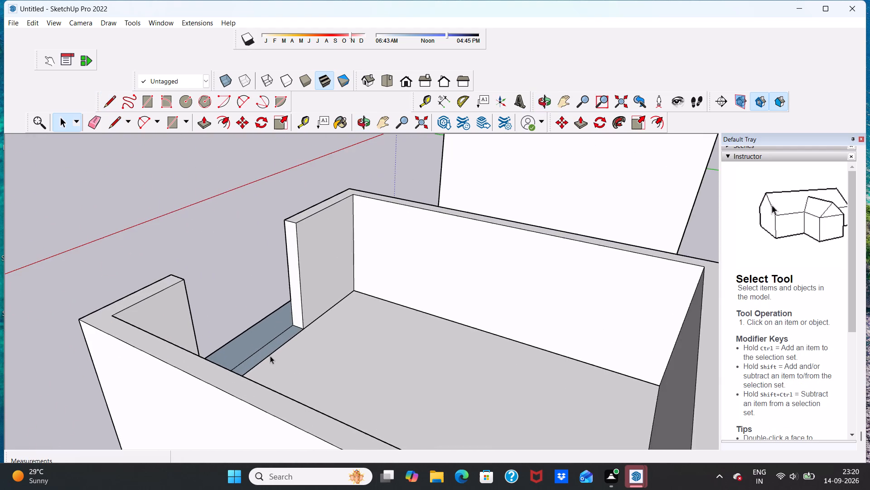
middle_drag(309, 368, 200, 417)
scroll(165, 344, up, 2)
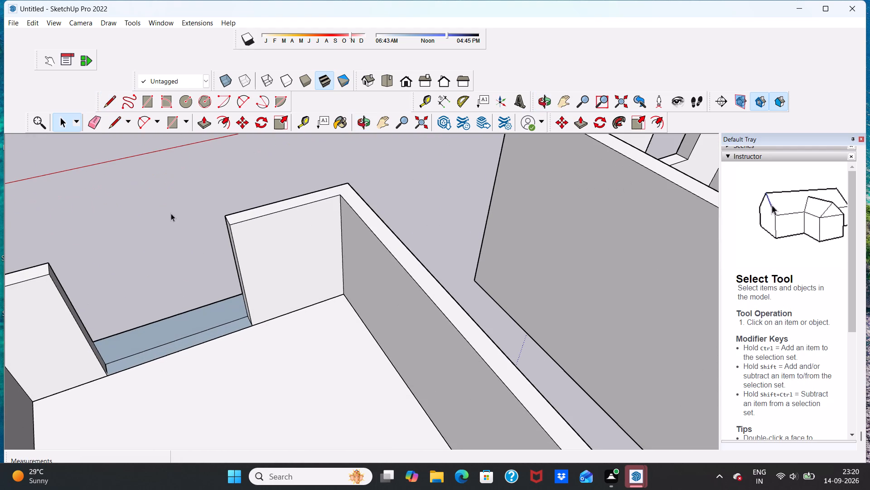
click(203, 122)
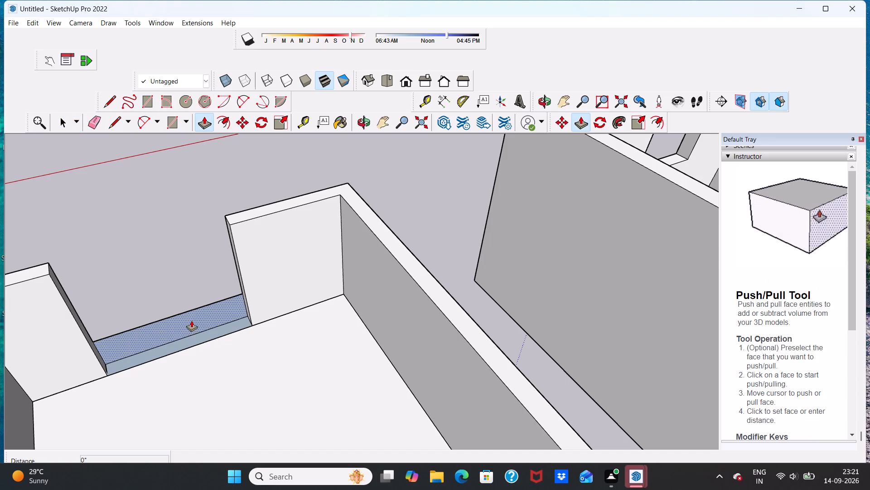
click(191, 320)
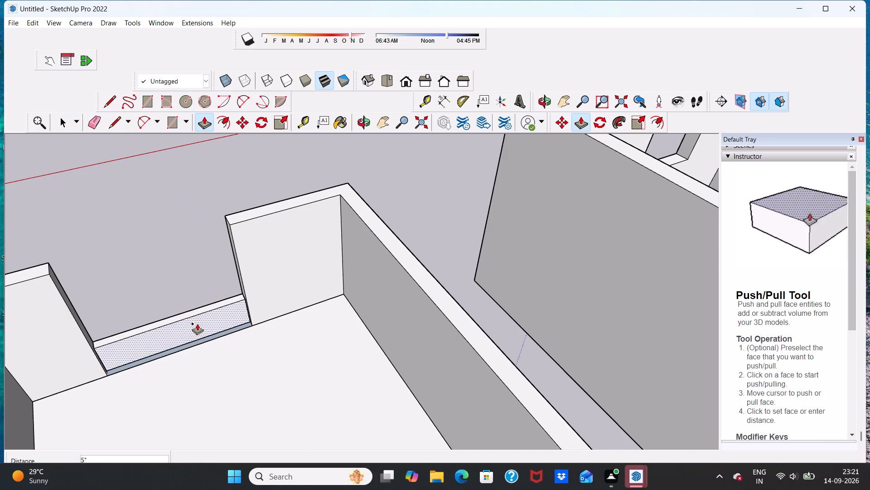
click(92, 350)
scroll(153, 380, down, 5)
scroll(127, 372, up, 15)
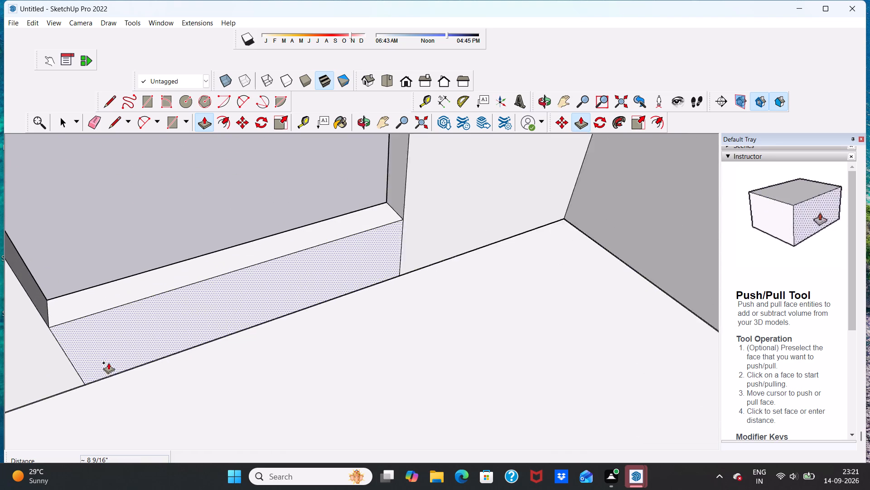
scroll(108, 363, up, 5)
scroll(108, 367, down, 20)
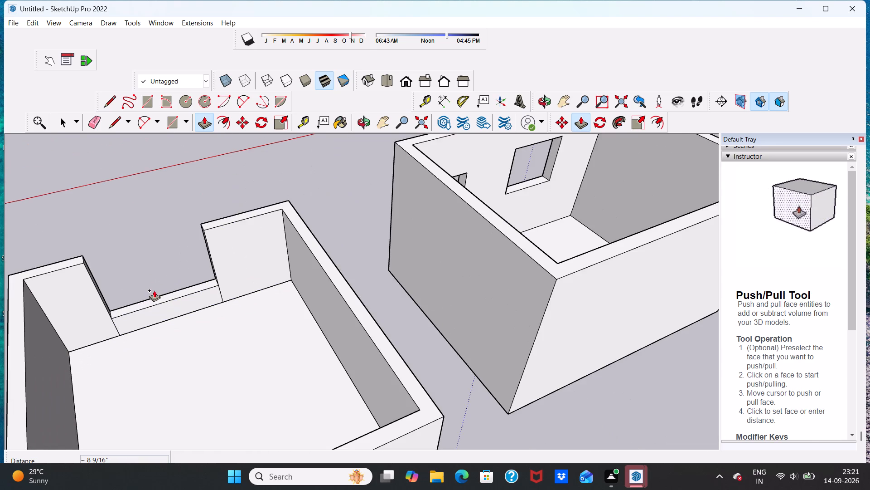
key(space)
Examine the second enclosure's front opening and low strip from several angles.
middle_drag(53, 337, 381, 259)
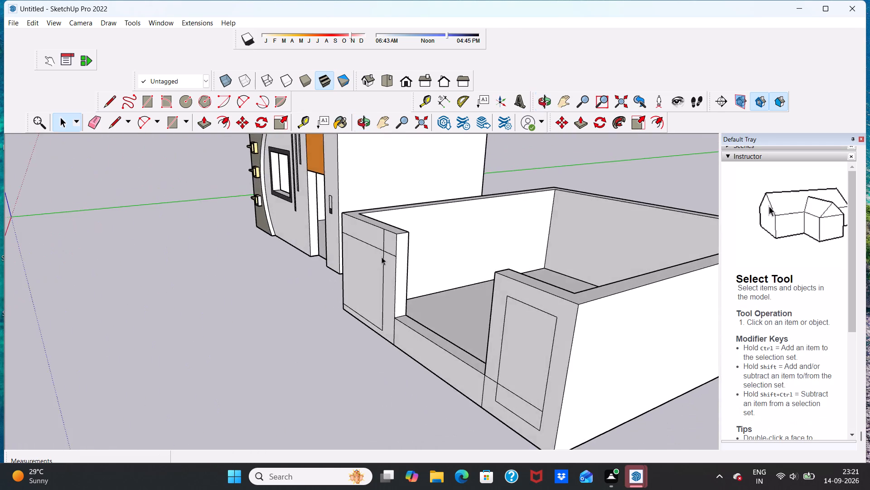
scroll(382, 260, down, 4)
middle_drag(339, 338, 457, 310)
scroll(457, 310, down, 6)
scroll(445, 256, up, 5)
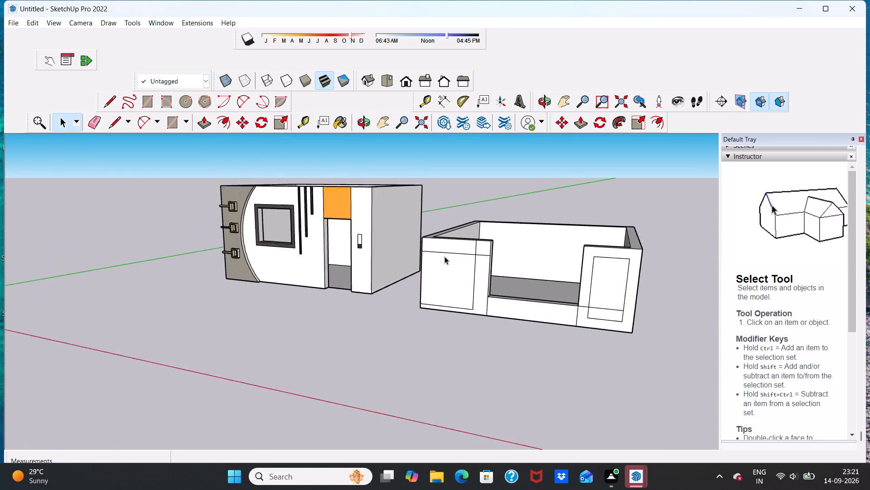
scroll(445, 256, up, 2)
middle_drag(454, 322, 468, 326)
scroll(465, 320, down, 3)
middle_drag(496, 306, 516, 409)
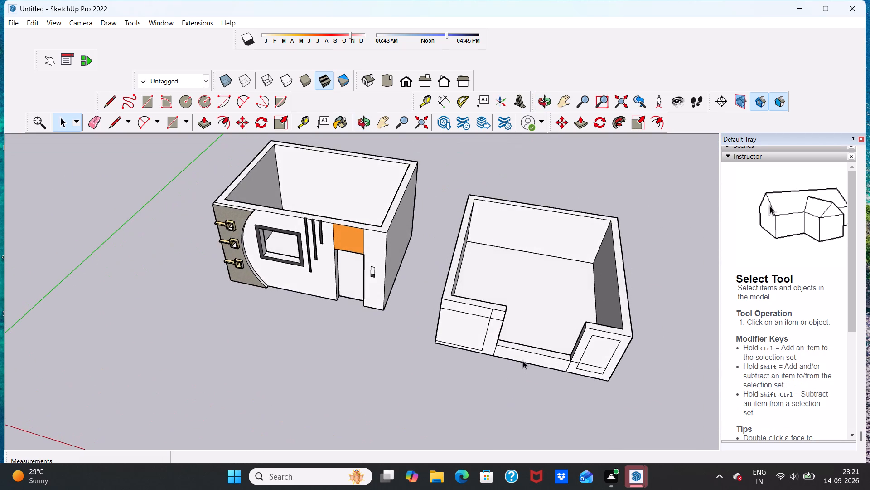
scroll(523, 344, up, 7)
scroll(501, 381, up, 1)
middle_drag(490, 366, 490, 322)
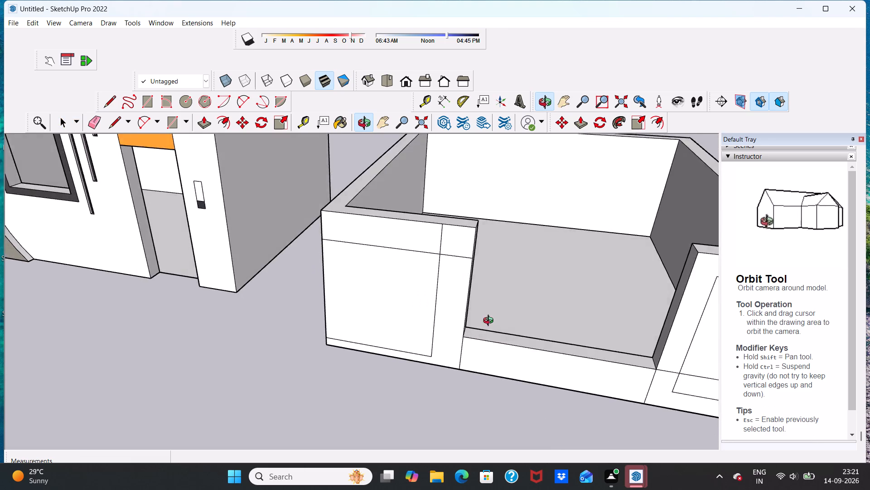
middle_drag(490, 322, 486, 279)
scroll(477, 271, down, 10)
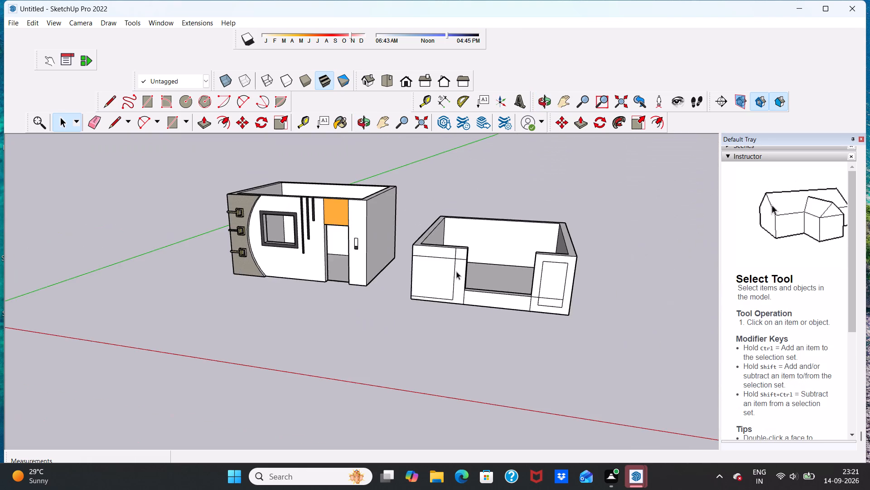
scroll(500, 256, up, 6)
middle_drag(436, 298, 466, 289)
scroll(454, 260, up, 4)
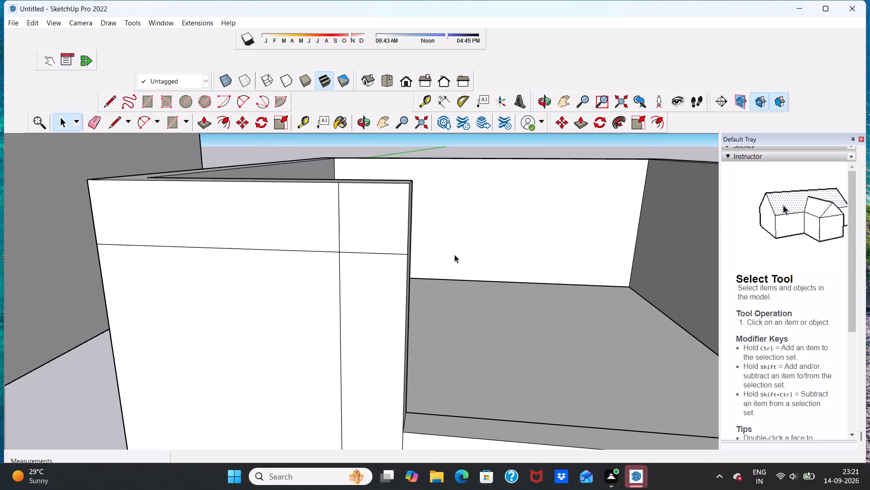
Draw a circle of about 1 5/8" radius near the top of the opening's side face nearest the decorated room.
middle_drag(454, 255, 369, 265)
scroll(371, 252, down, 6)
scroll(336, 240, up, 4)
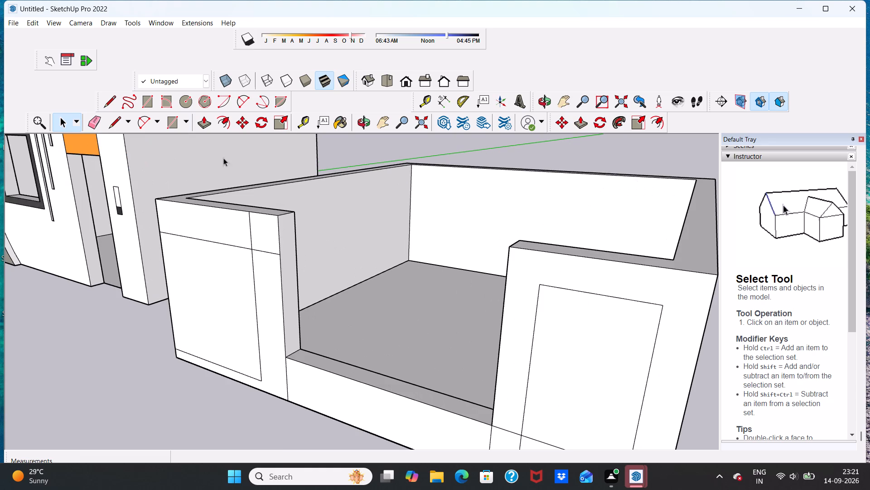
click(187, 100)
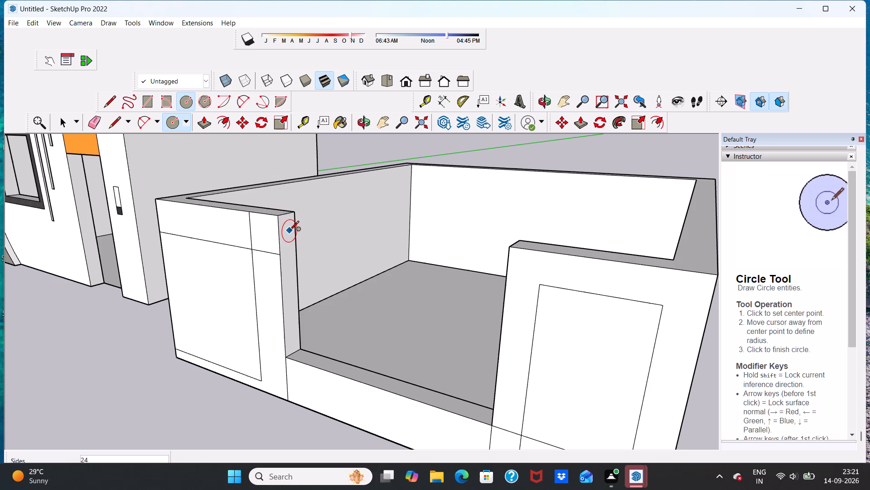
scroll(290, 231, up, 9)
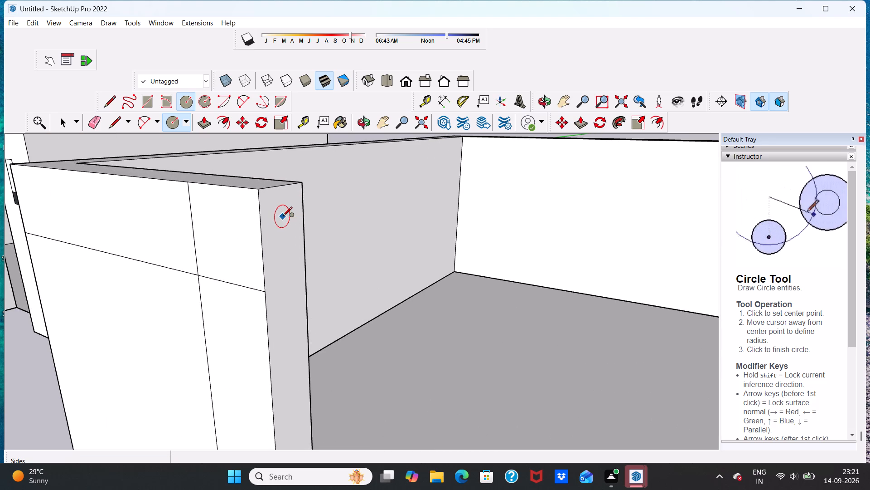
click(284, 218)
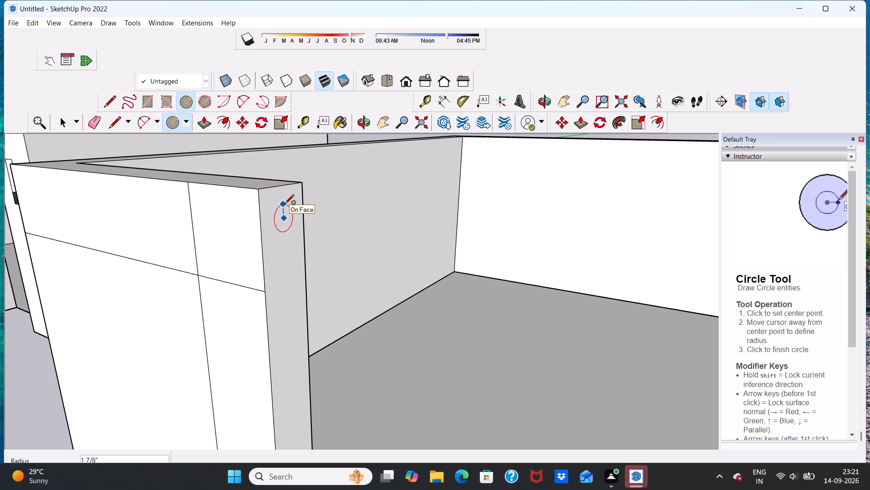
click(284, 206)
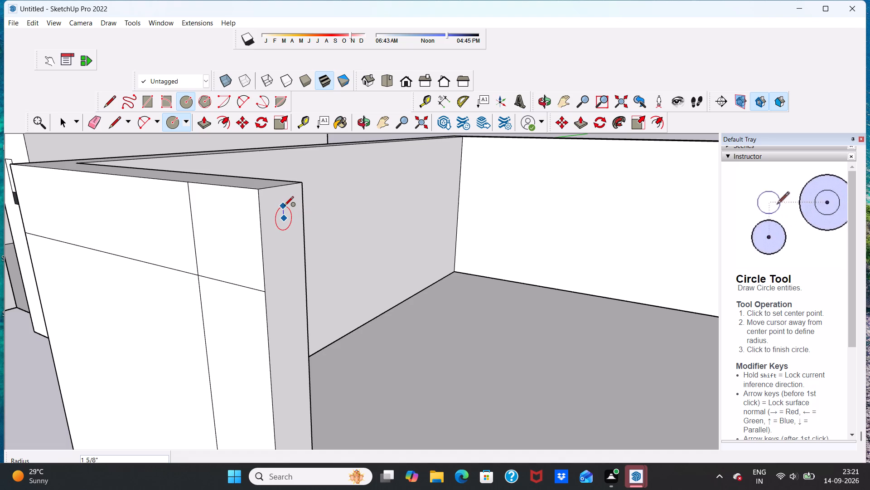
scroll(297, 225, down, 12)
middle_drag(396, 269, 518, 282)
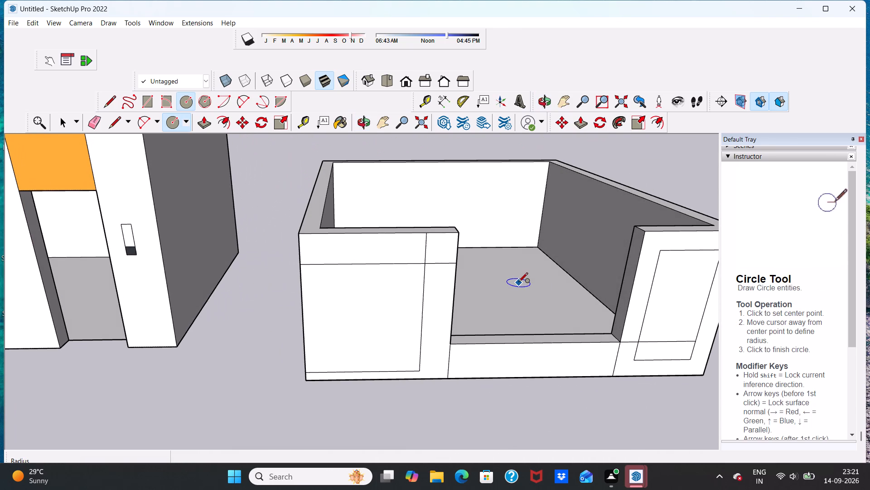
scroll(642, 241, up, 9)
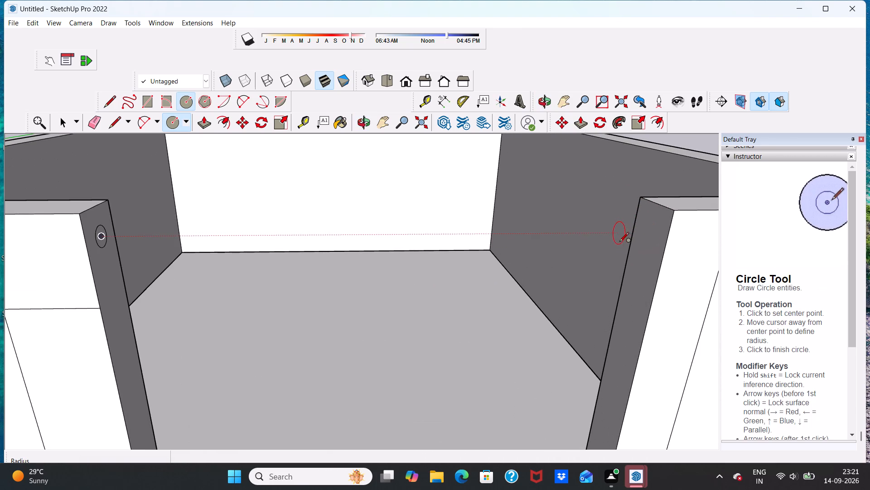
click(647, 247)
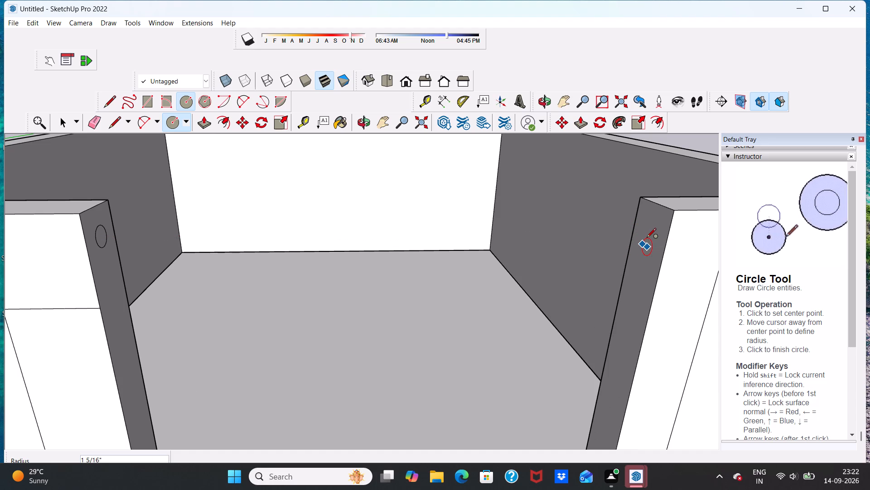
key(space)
Push/Pull the circle about 6' 8" across the opening to the opposite side face, forming a round horizontal rail.
scroll(616, 220, down, 8)
middle_drag(552, 250, 339, 262)
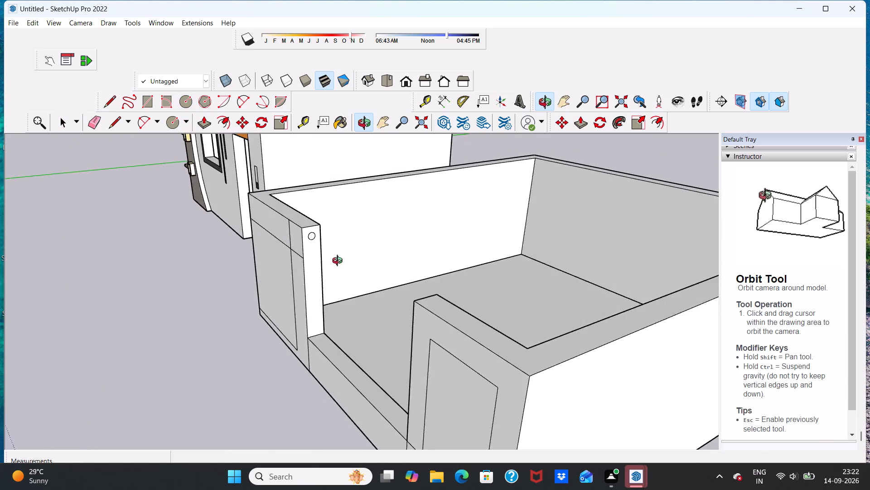
middle_drag(339, 262, 395, 275)
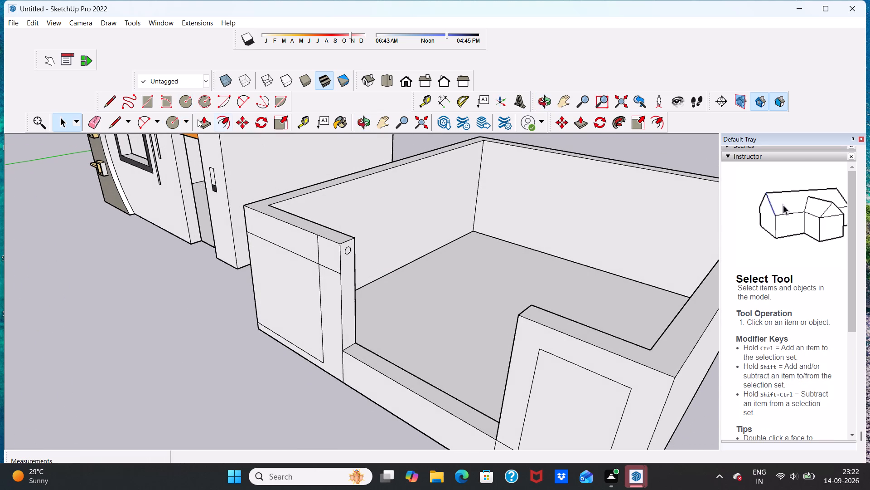
click(207, 122)
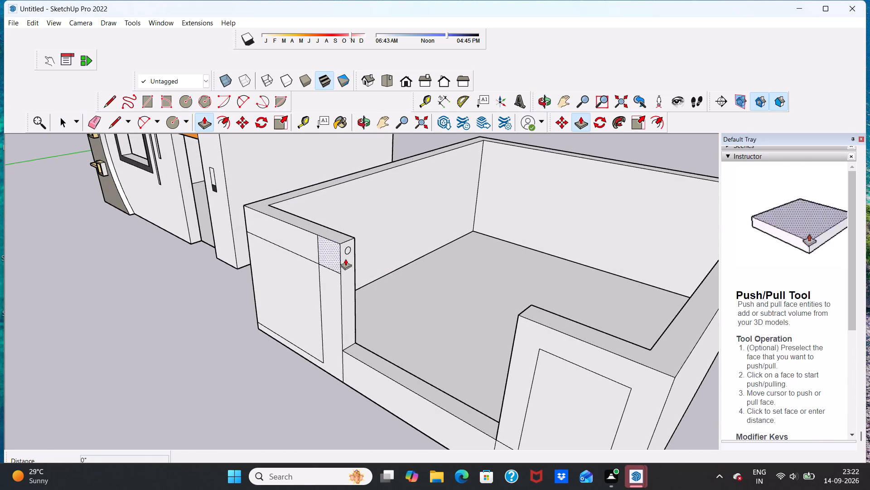
scroll(360, 237, up, 6)
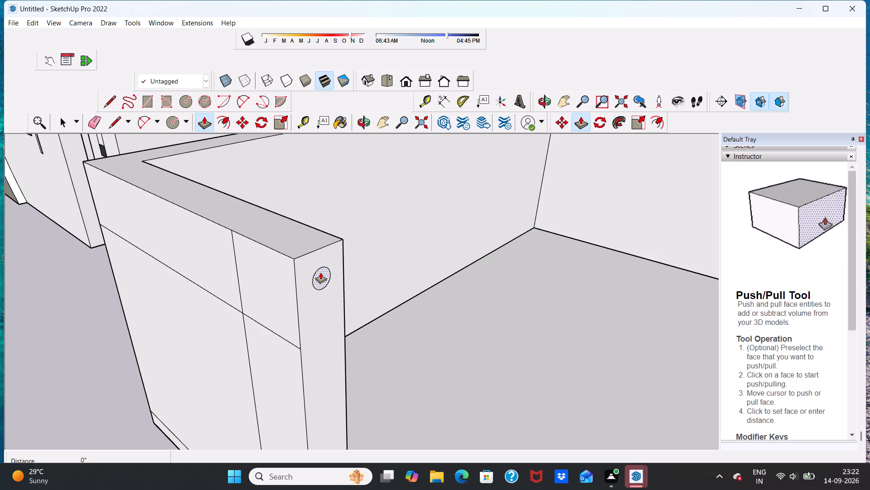
click(320, 272)
scroll(417, 328, down, 12)
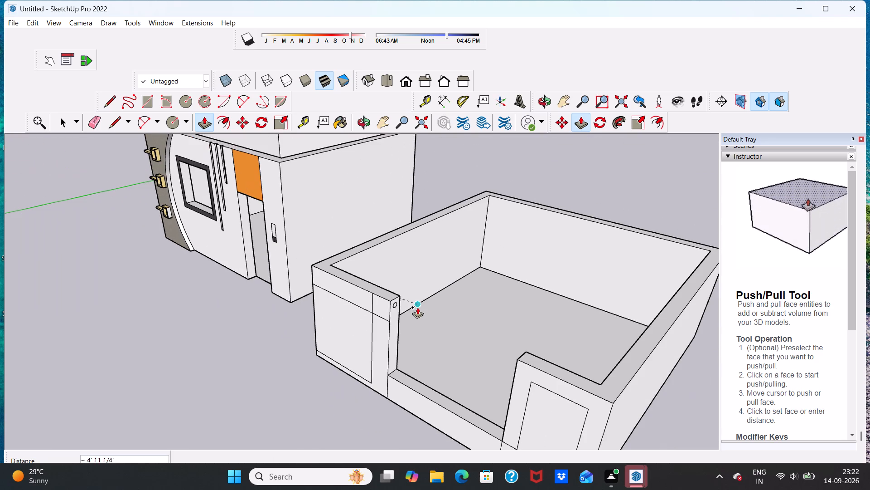
scroll(518, 358, up, 6)
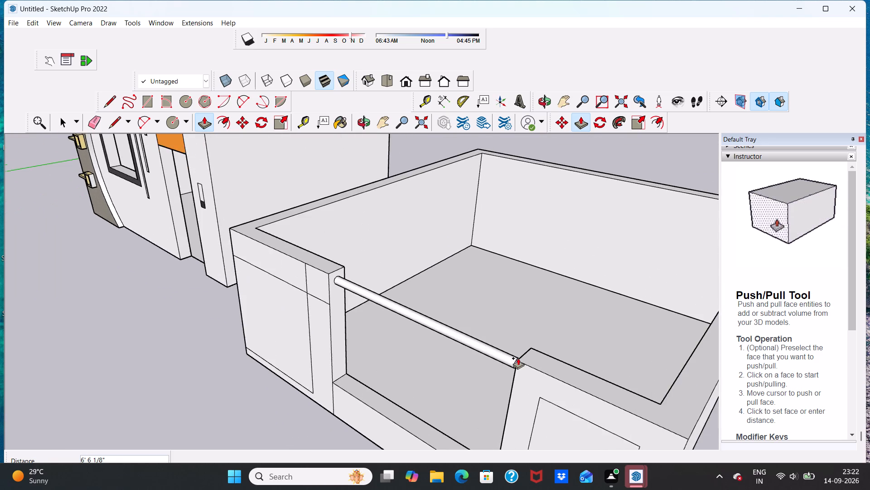
scroll(518, 358, up, 1)
middle_drag(518, 358, 643, 358)
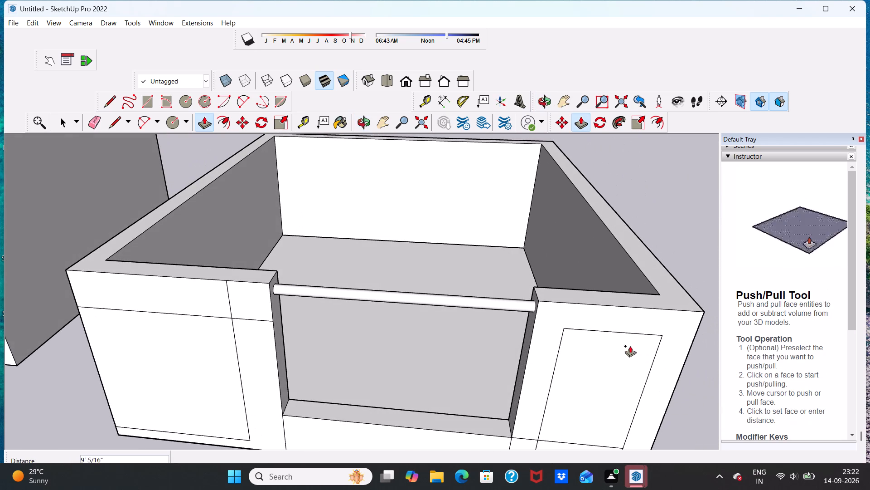
scroll(532, 303, up, 10)
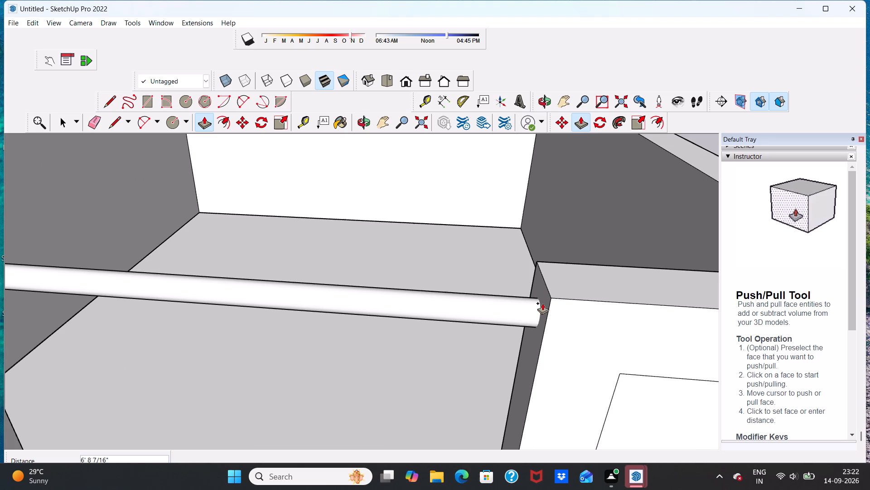
scroll(544, 300, up, 10)
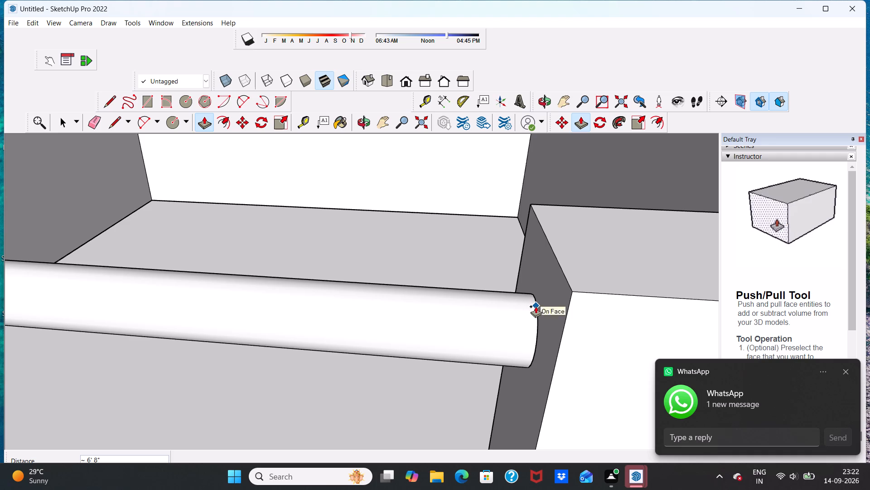
click(536, 306)
Examine the round rail, its ends at the side faces and the second enclosure's front opening from several angles.
scroll(553, 273, down, 20)
scroll(553, 273, down, 3)
scroll(420, 317, up, 4)
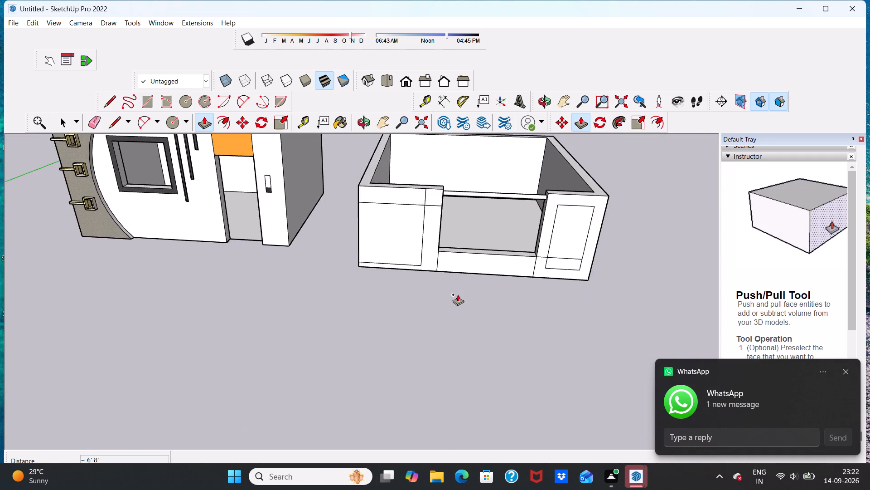
scroll(467, 293, up, 4)
middle_drag(469, 322, 459, 283)
scroll(455, 278, down, 5)
scroll(496, 212, up, 3)
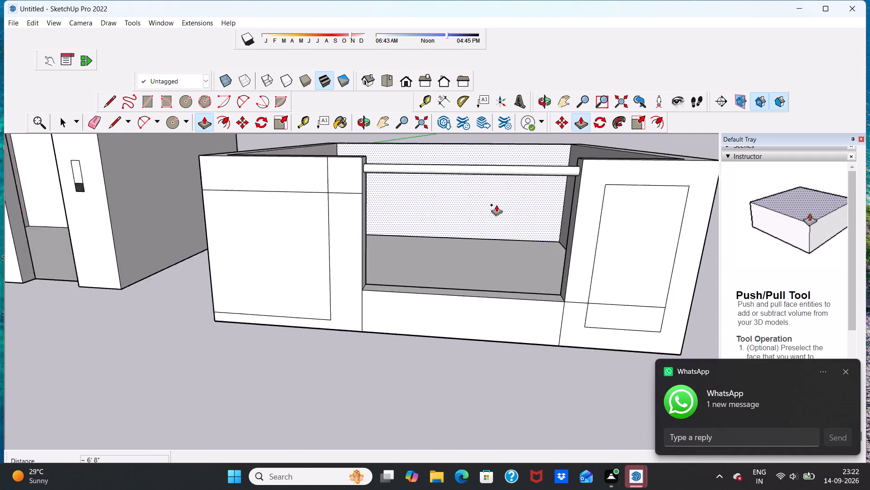
scroll(496, 205, up, 5)
scroll(488, 213, down, 5)
scroll(470, 171, up, 4)
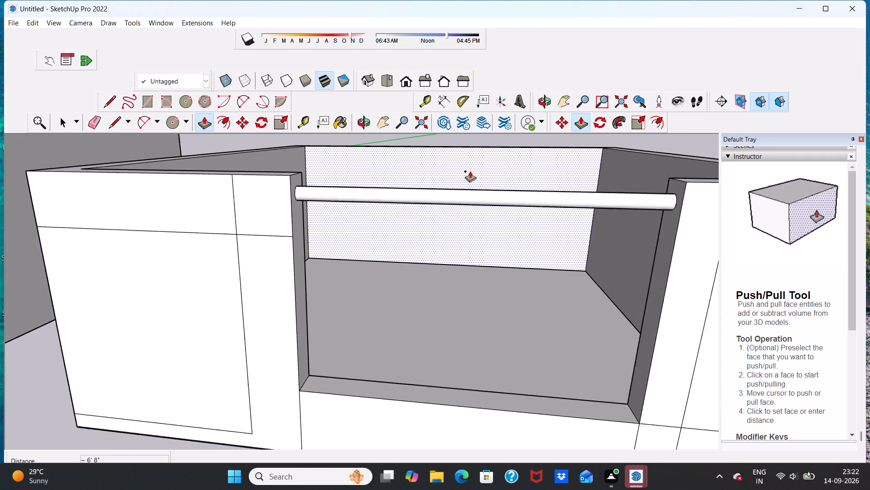
scroll(470, 171, up, 1)
scroll(470, 214, down, 3)
middle_drag(592, 219, 635, 235)
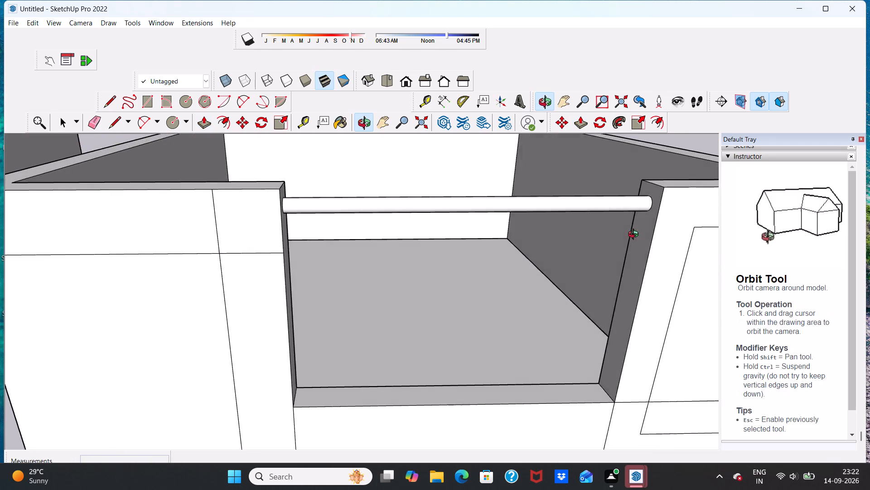
middle_drag(635, 235, 658, 208)
scroll(656, 206, up, 1)
scroll(624, 197, up, 20)
scroll(624, 197, up, 3)
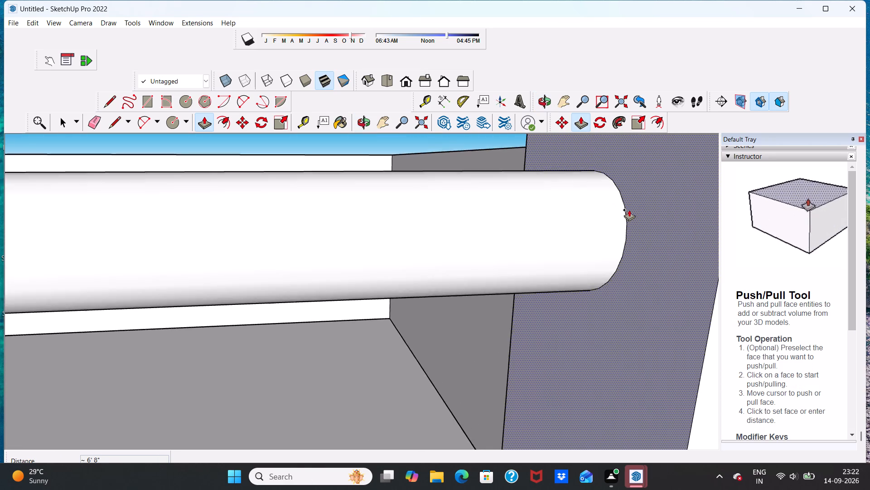
scroll(629, 210, up, 7)
scroll(628, 210, down, 20)
scroll(628, 210, down, 18)
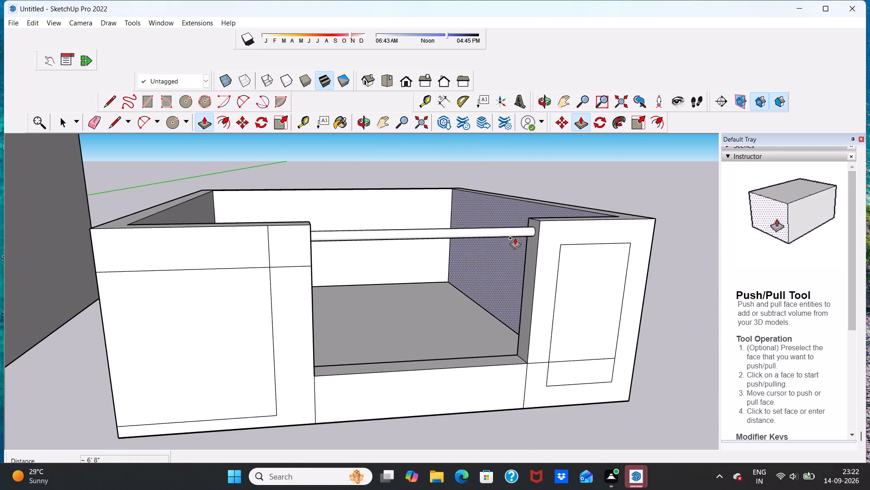
scroll(445, 357, up, 4)
key(space)
scroll(420, 346, down, 8)
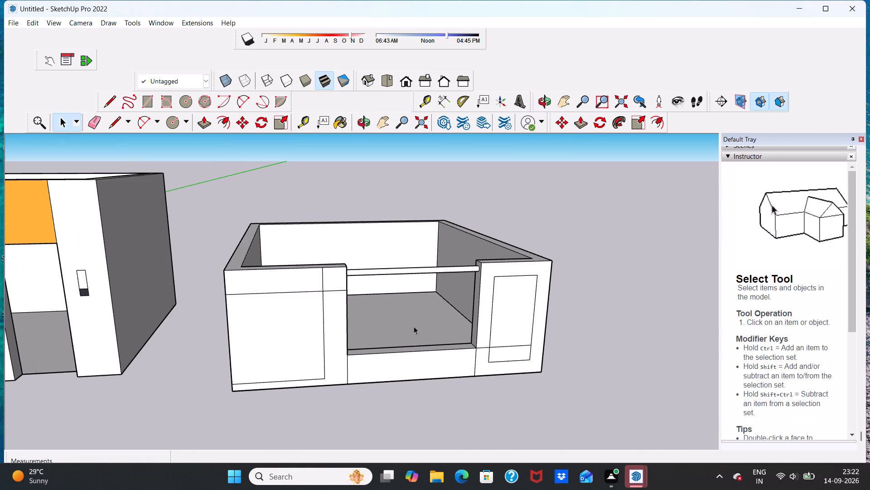
middle_drag(414, 326, 356, 382)
middle_drag(347, 362, 375, 362)
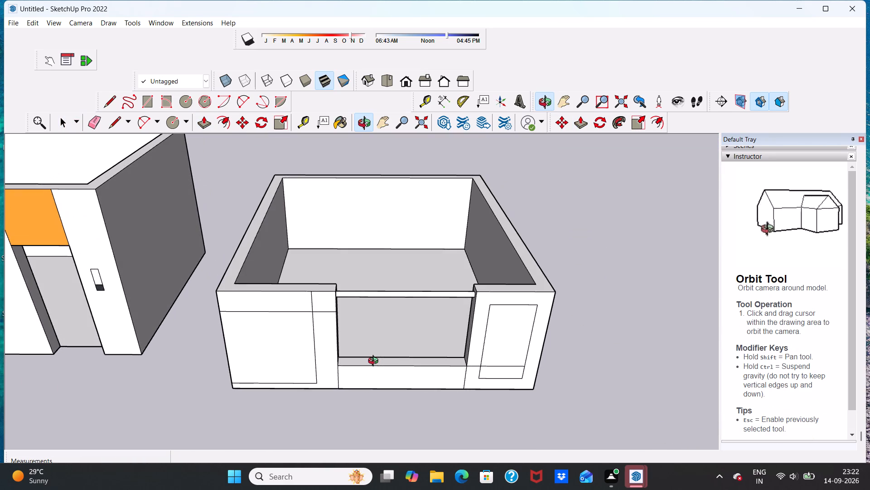
middle_drag(375, 362, 368, 381)
scroll(363, 367, up, 7)
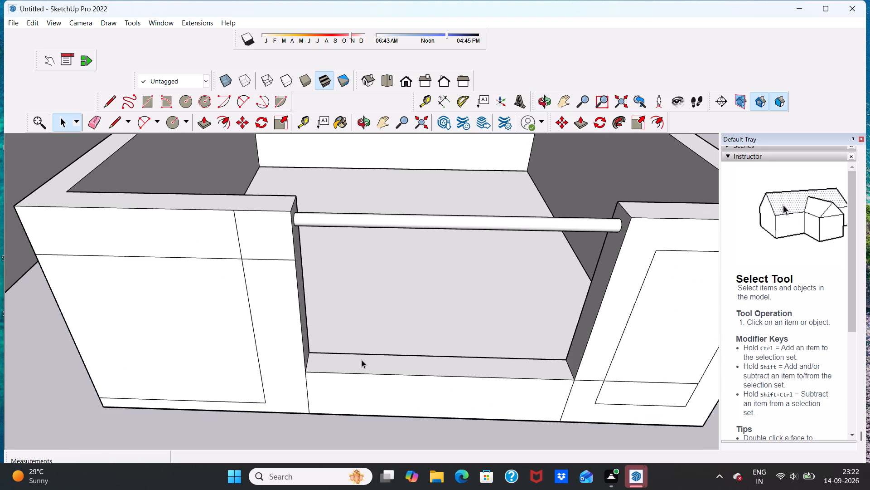
Draw a circle of about 1 13/16" radius on the low strip's top, near the opening's side closest to the decorated room.
click(166, 117)
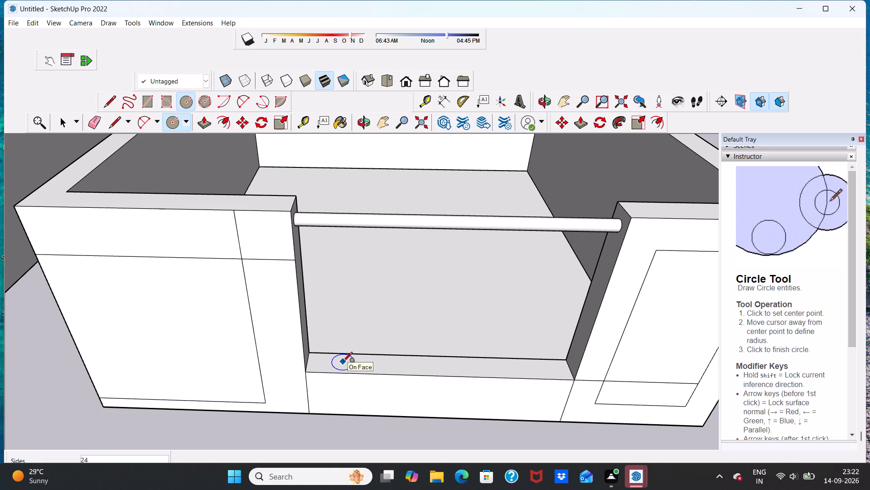
click(343, 362)
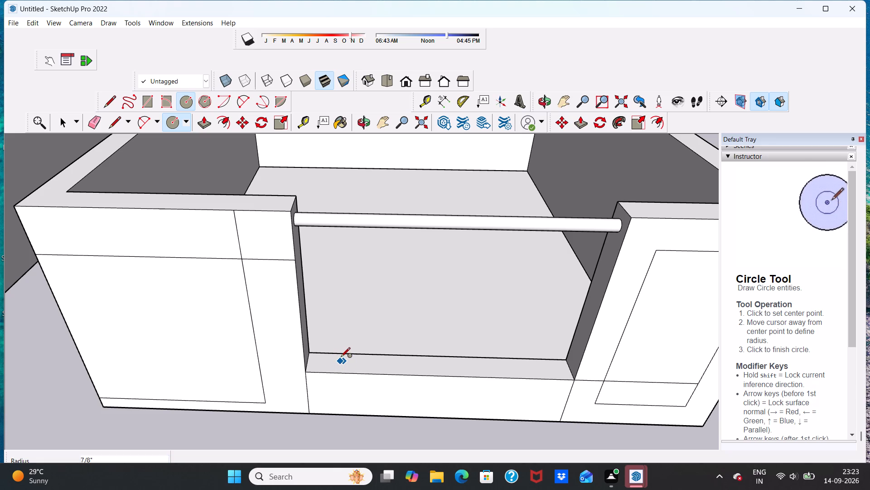
scroll(341, 358, up, 11)
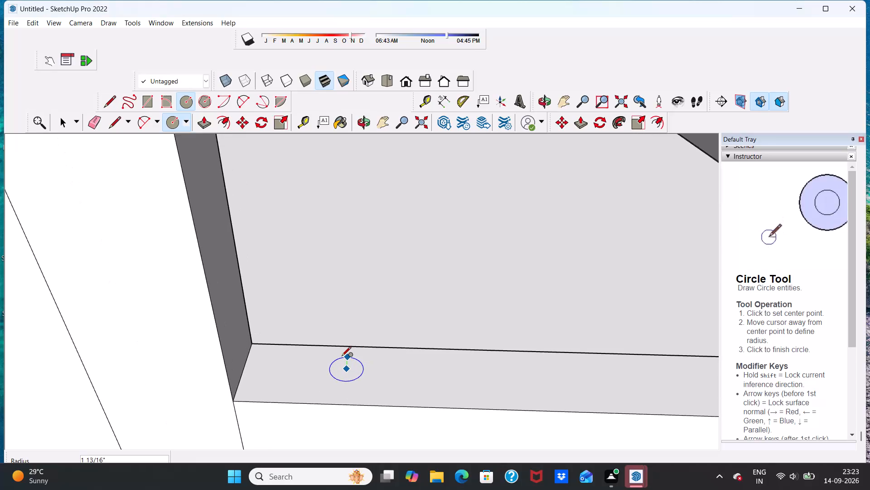
click(342, 357)
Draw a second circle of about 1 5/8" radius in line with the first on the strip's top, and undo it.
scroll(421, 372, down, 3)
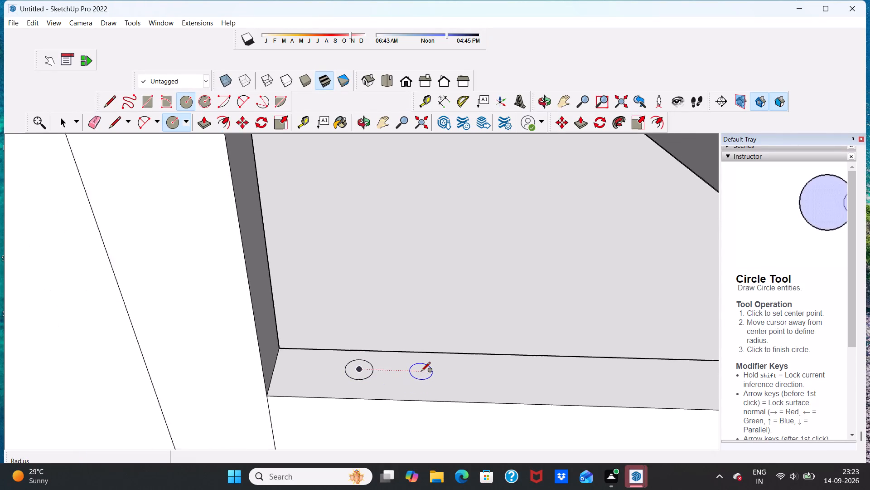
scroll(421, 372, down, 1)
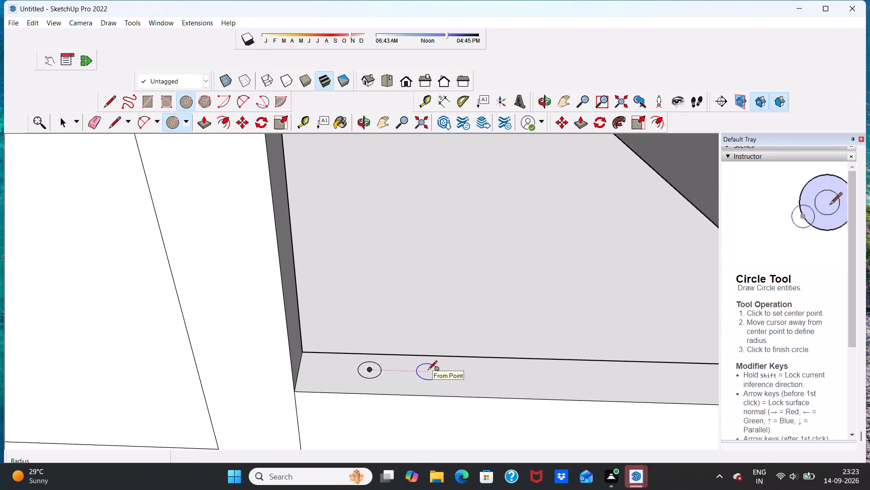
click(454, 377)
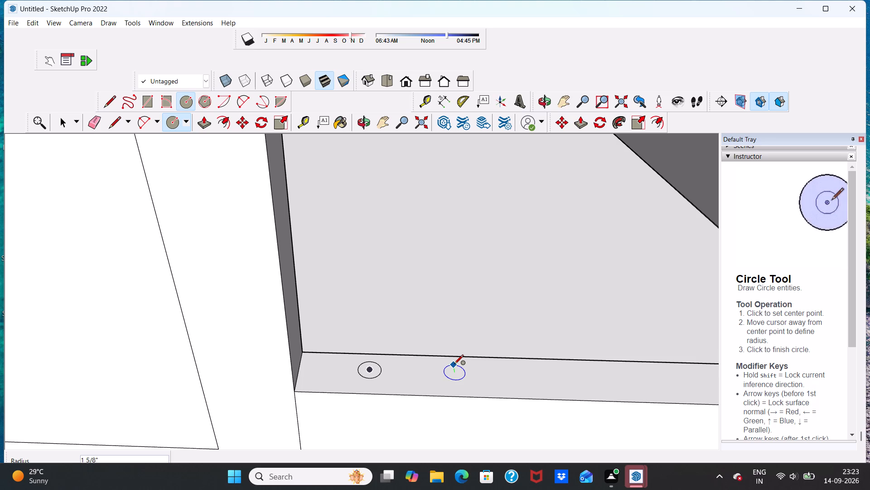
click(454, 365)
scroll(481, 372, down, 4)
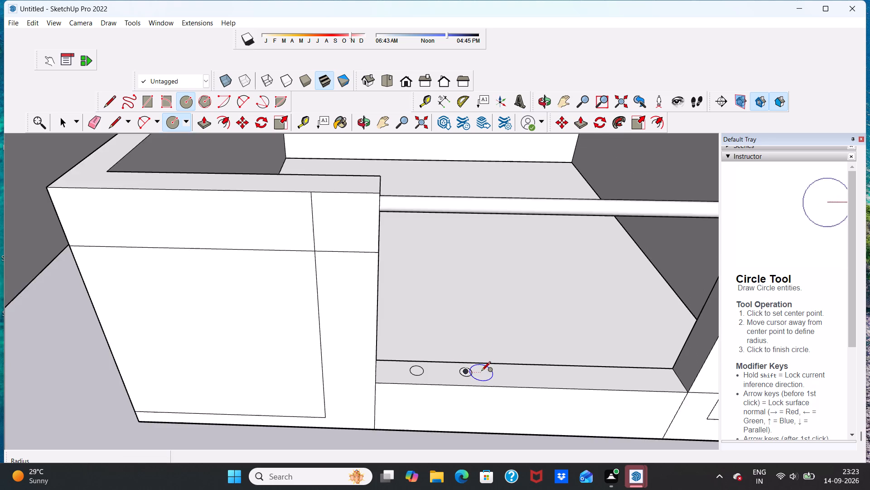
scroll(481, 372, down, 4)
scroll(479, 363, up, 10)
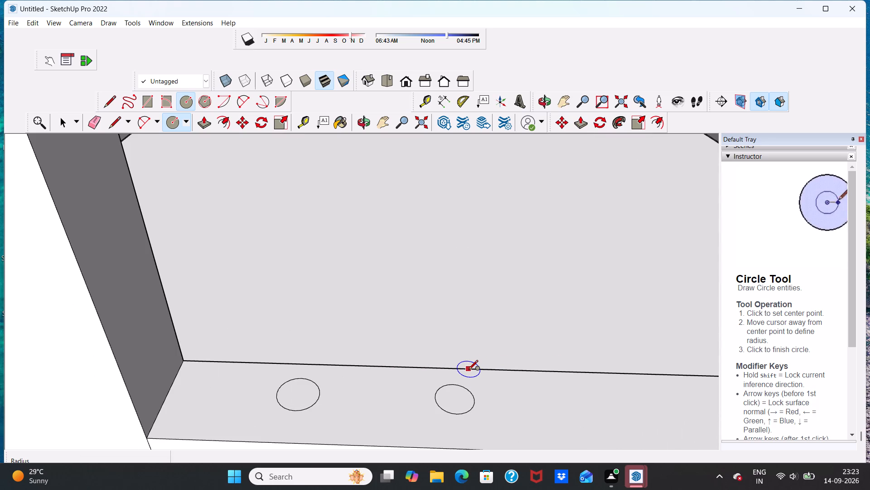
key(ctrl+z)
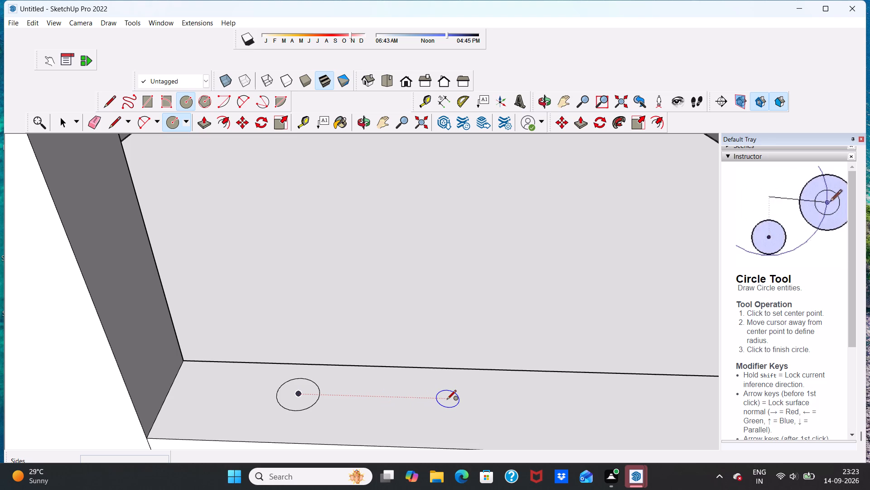
Draw a circle of about 1 1/2" radius on the strip's top, beside and in line with the first circle.
click(445, 399)
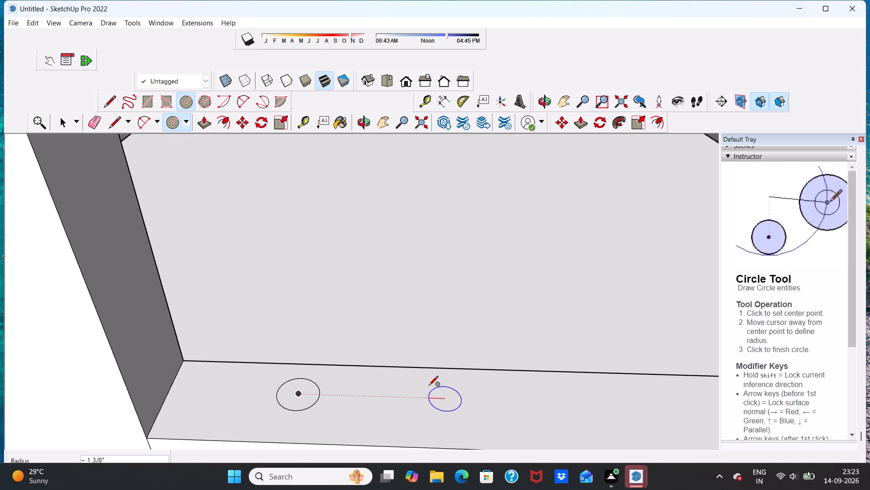
click(427, 386)
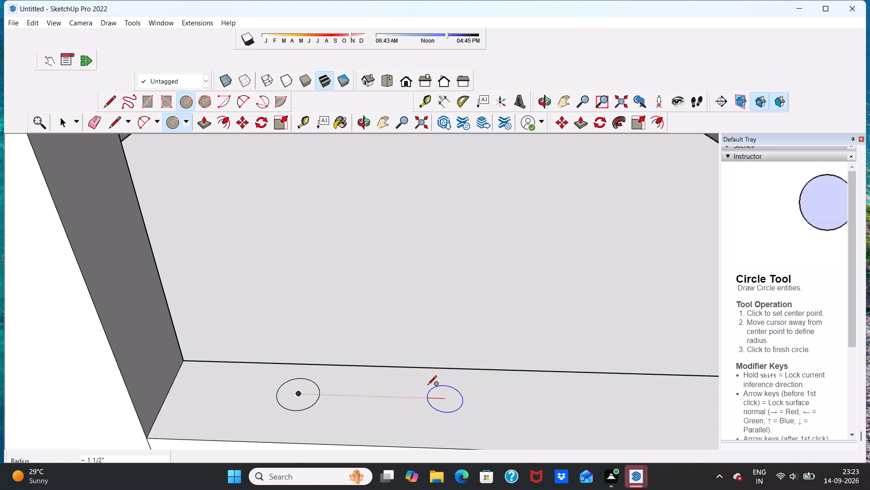
scroll(411, 404, down, 14)
scroll(403, 387, up, 1)
scroll(403, 387, down, 5)
scroll(507, 398, up, 6)
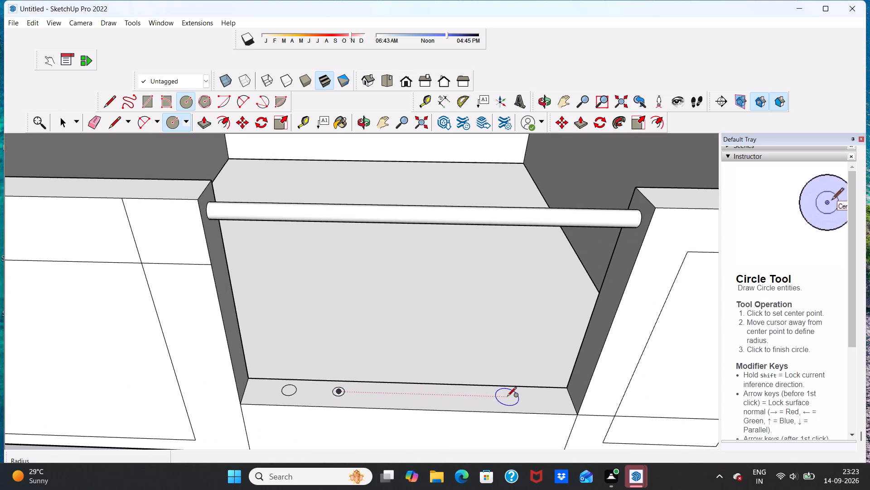
key(space)
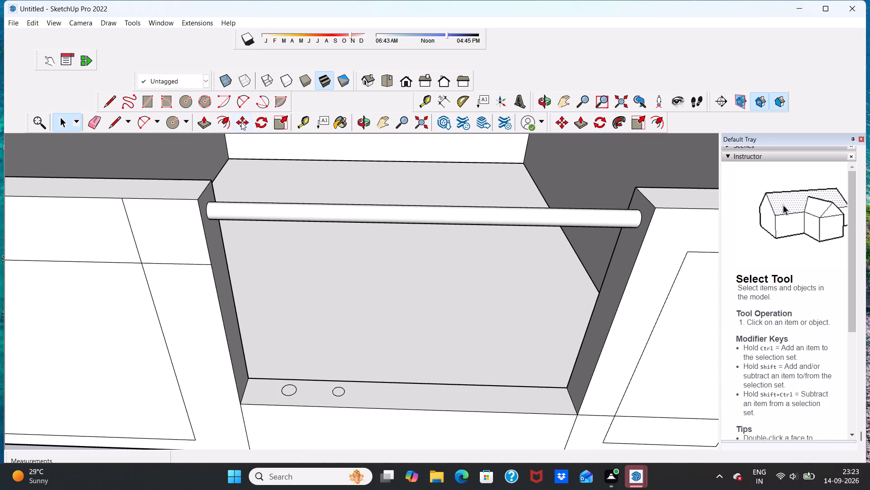
Push/Pull the first circle up about 4' 1 1/16" to the horizontal rail, forming a round vertical bar.
click(208, 128)
scroll(291, 387, up, 5)
click(289, 385)
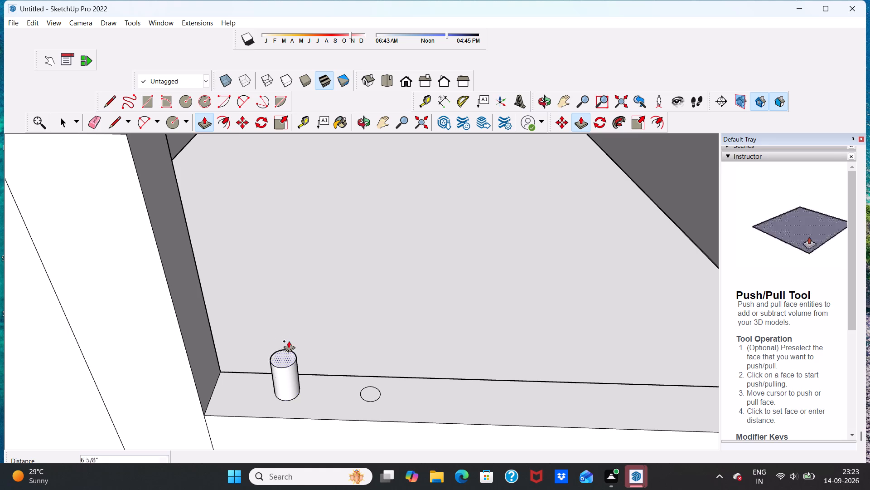
scroll(289, 323, down, 11)
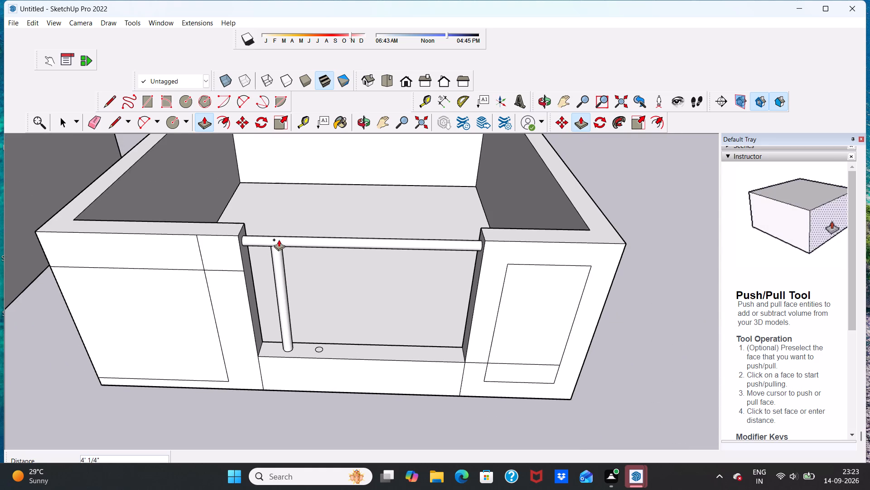
scroll(279, 240, up, 8)
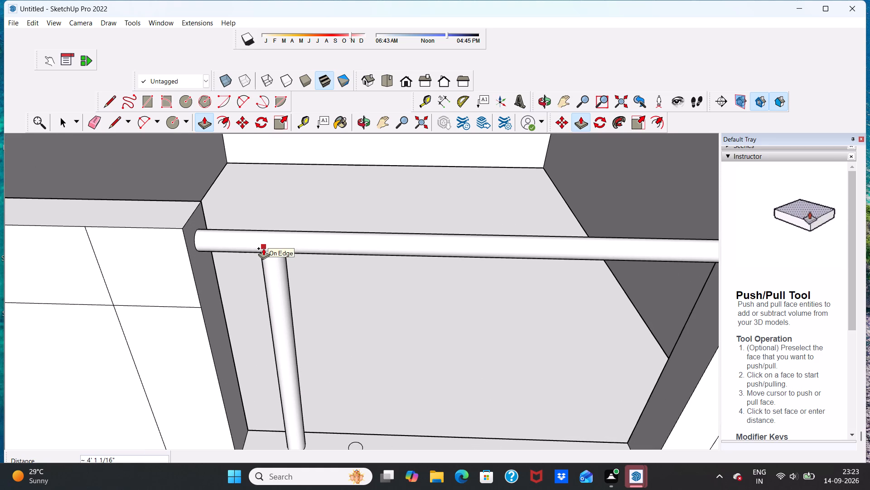
click(263, 248)
Push/Pull the second circle up about 4' 1 1/16" to the rail, forming a second vertical bar.
scroll(295, 285, down, 9)
scroll(301, 314, up, 2)
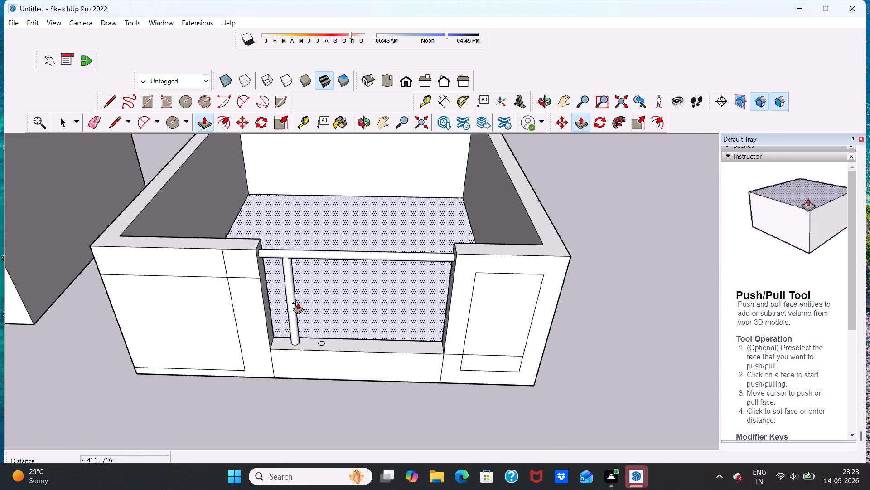
scroll(298, 303, up, 3)
scroll(334, 366, up, 5)
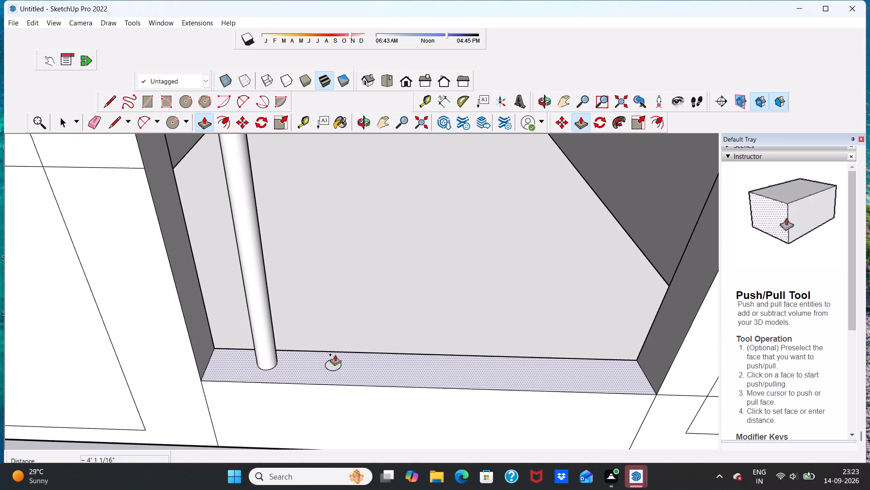
click(334, 359)
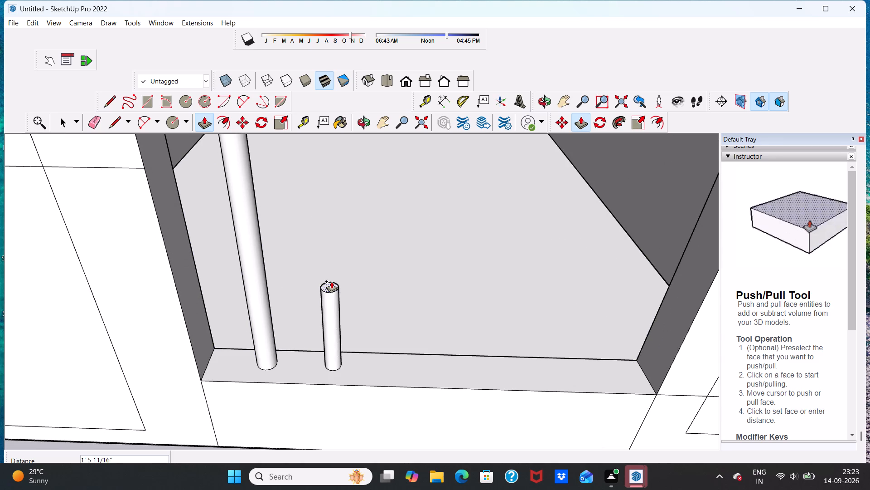
scroll(331, 281, down, 8)
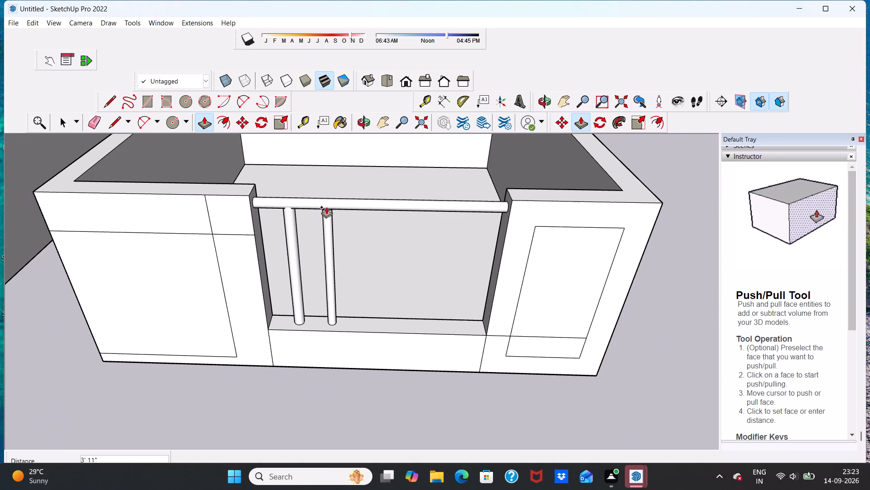
click(321, 209)
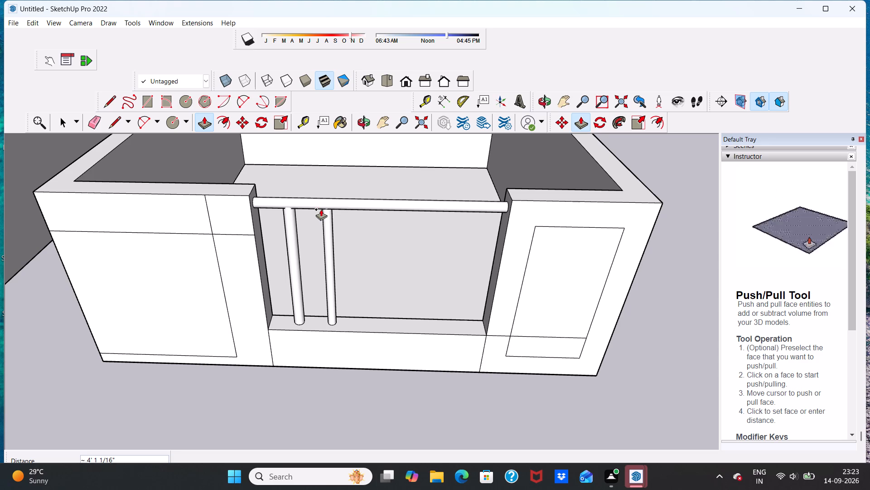
Examine the two vertical bars and the remaining space in the front opening from several angles.
scroll(350, 254, down, 10)
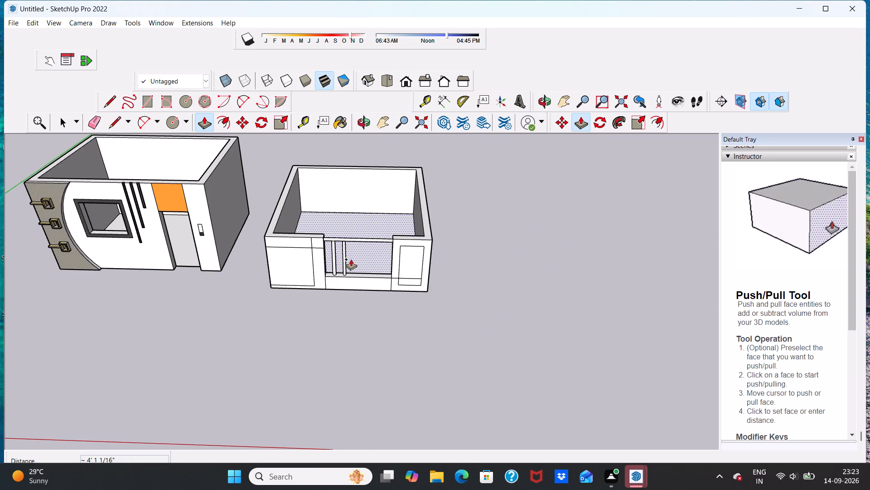
scroll(360, 283, up, 2)
scroll(333, 255, up, 10)
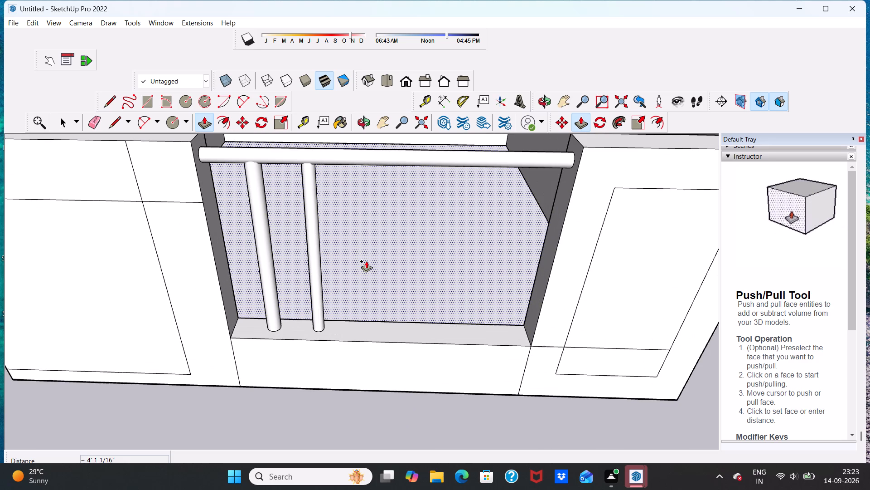
key(space)
middle_drag(333, 330, 353, 329)
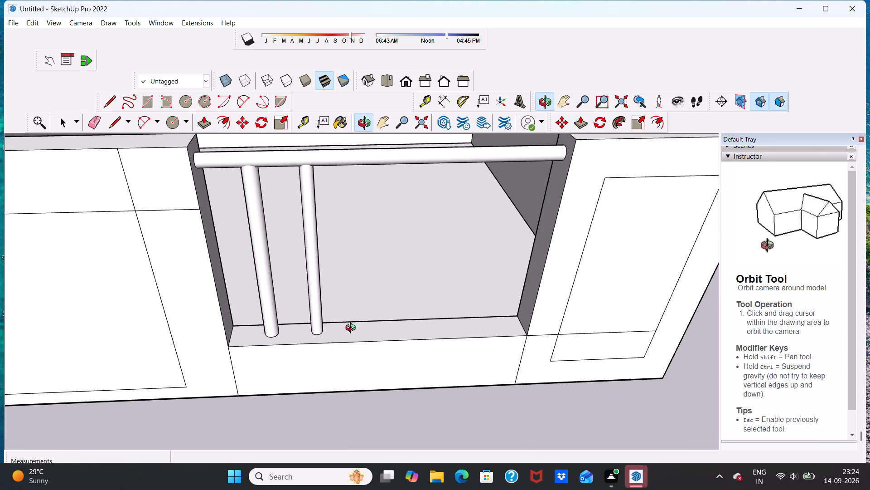
middle_drag(353, 329, 350, 299)
scroll(360, 308, down, 2)
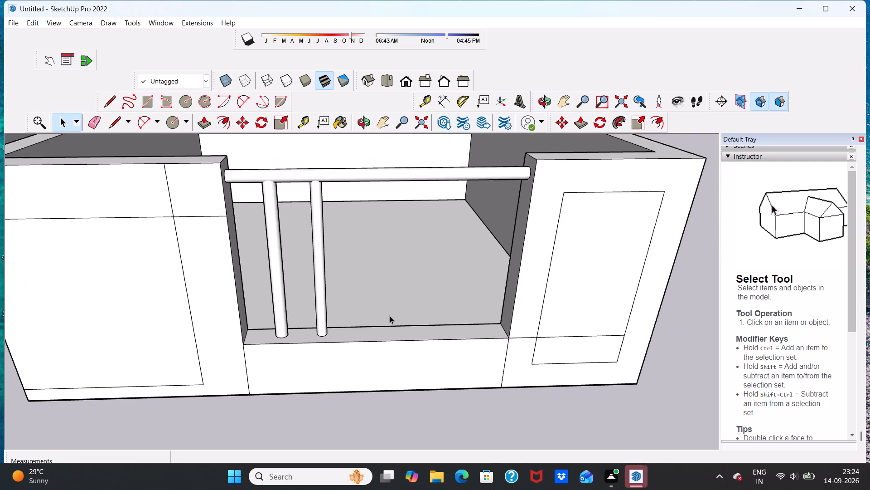
scroll(416, 311, up, 2)
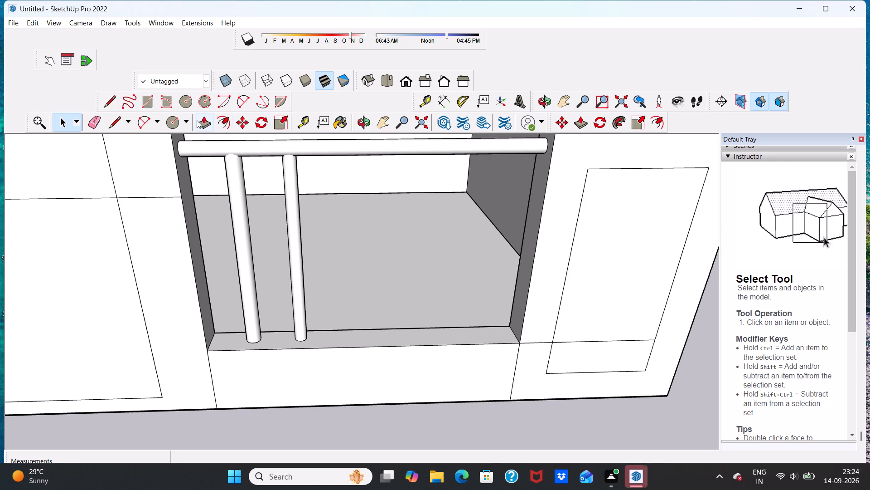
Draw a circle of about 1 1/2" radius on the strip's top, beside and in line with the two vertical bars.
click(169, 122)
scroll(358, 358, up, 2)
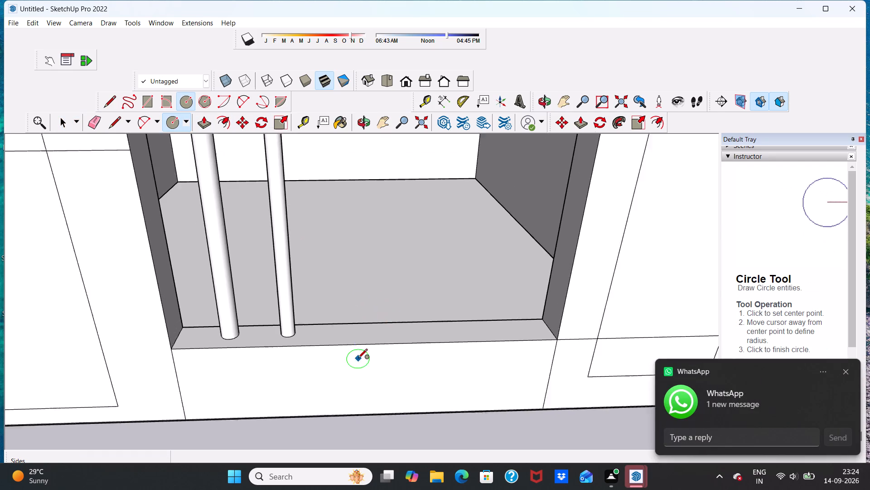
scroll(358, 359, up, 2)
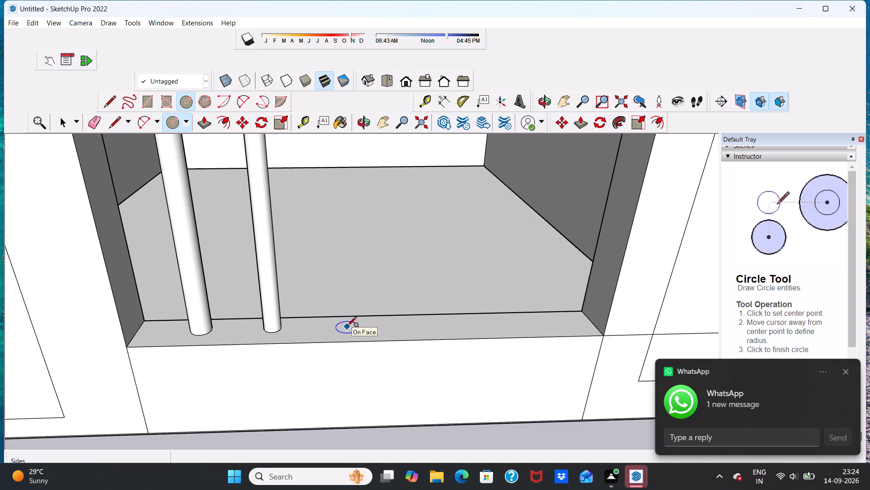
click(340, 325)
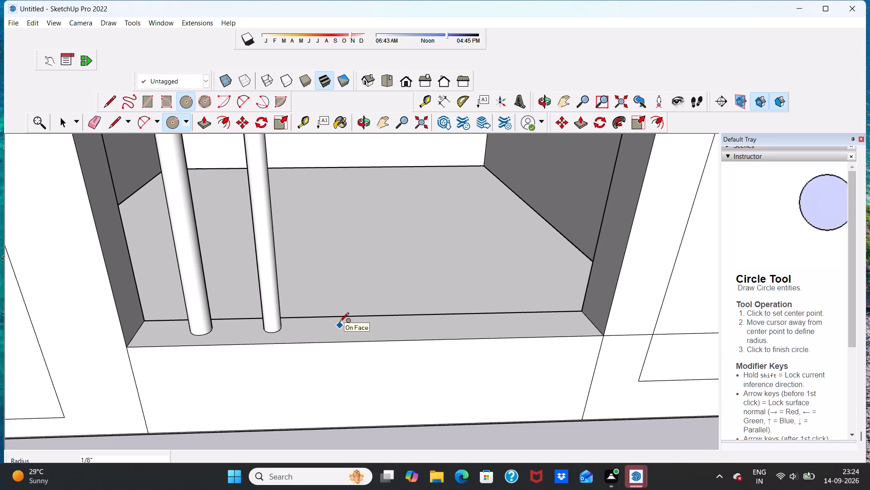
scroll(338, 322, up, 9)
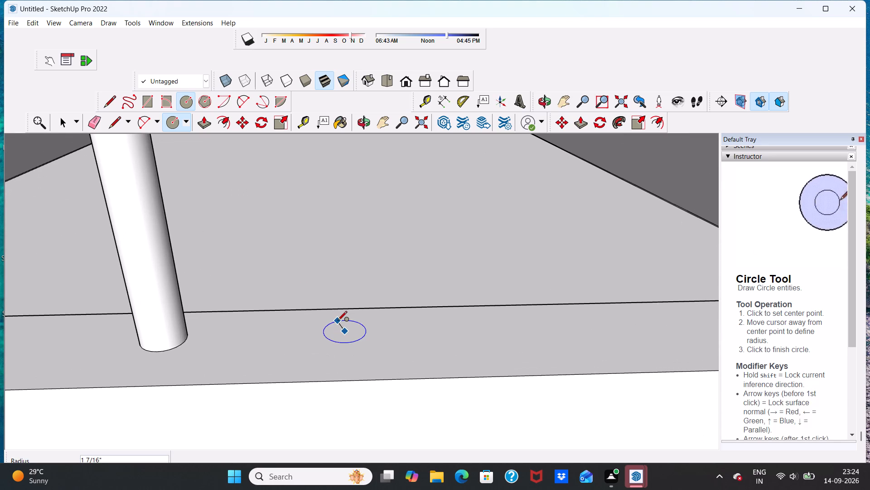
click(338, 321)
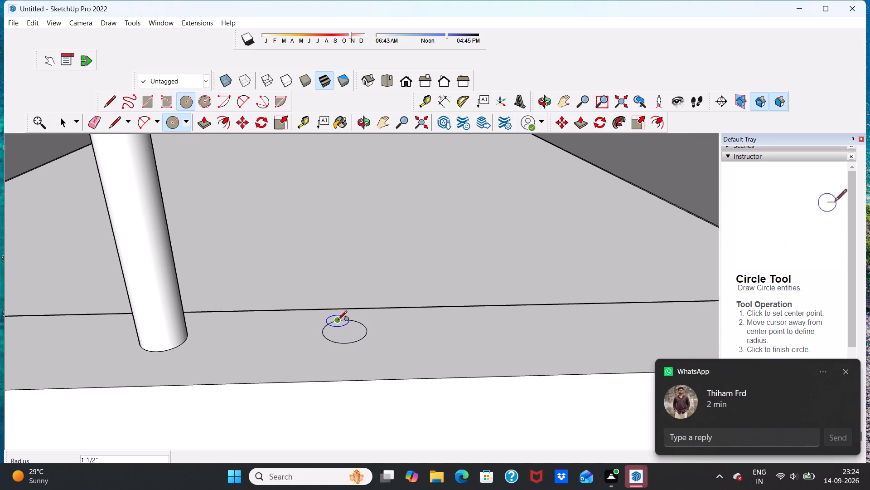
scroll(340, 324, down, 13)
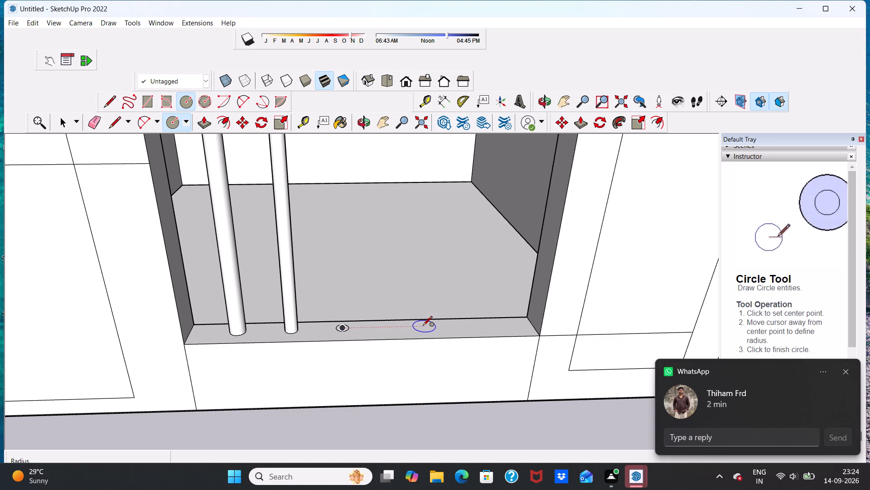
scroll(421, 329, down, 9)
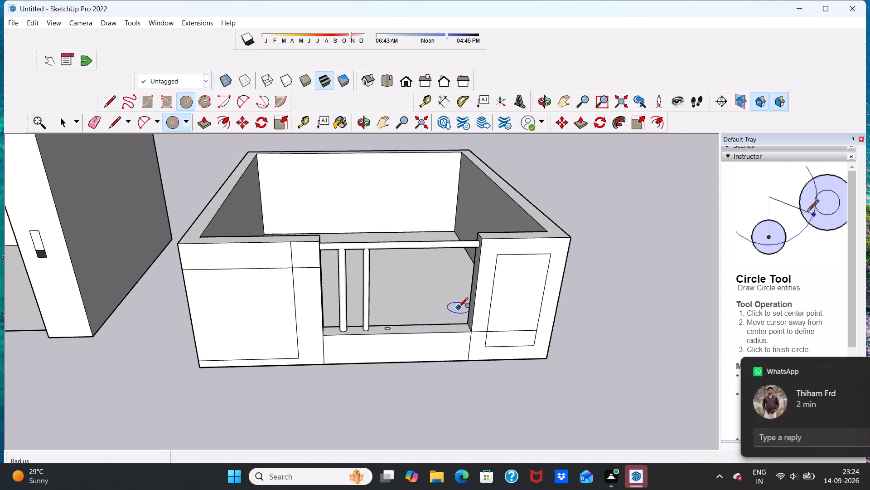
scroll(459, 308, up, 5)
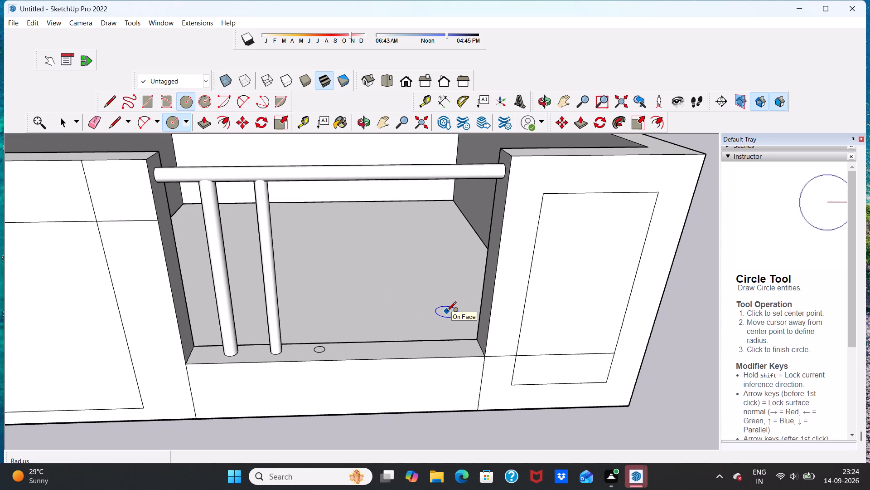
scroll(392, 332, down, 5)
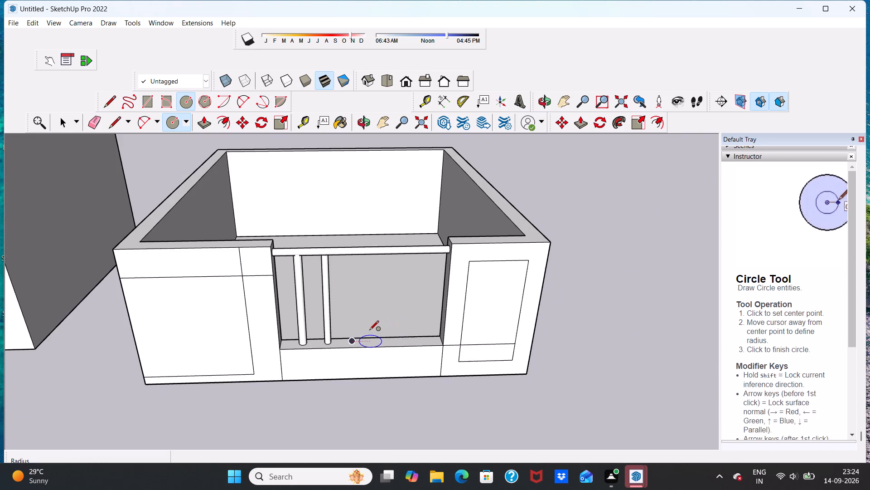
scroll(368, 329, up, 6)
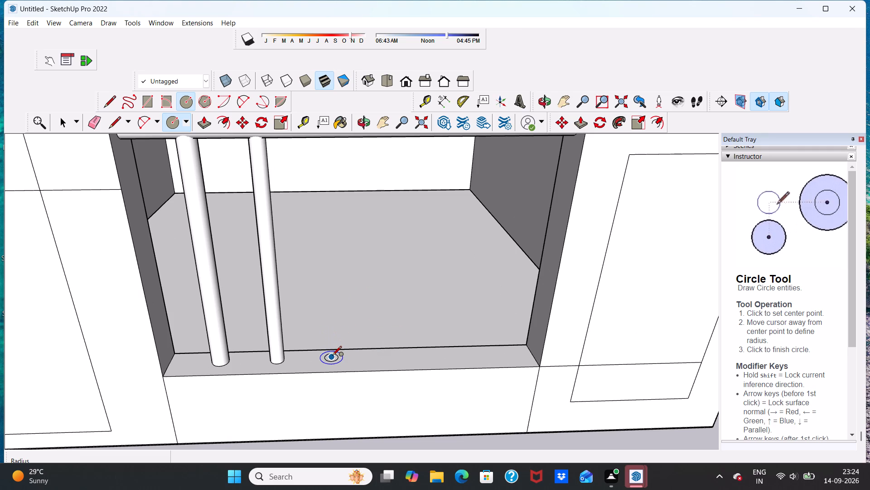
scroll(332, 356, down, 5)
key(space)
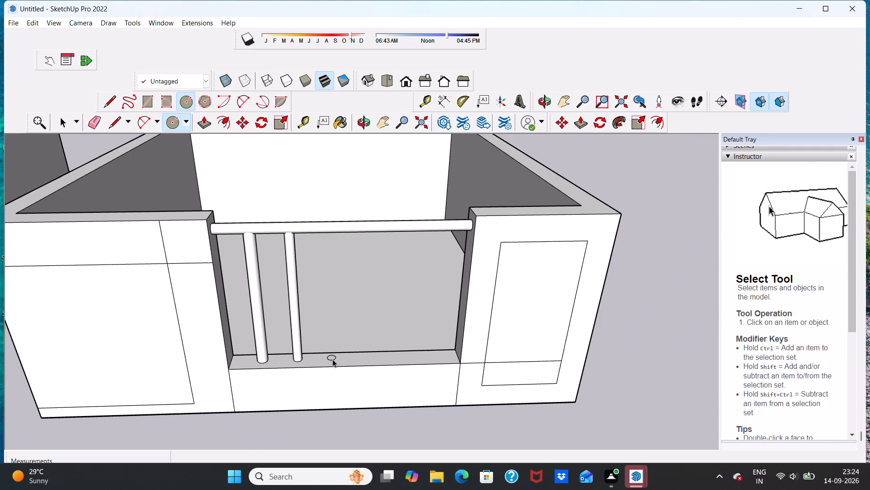
Undo the third circle, both vertical bars and the second circle, back to only the first circle on the strip.
key(ctrl+z)
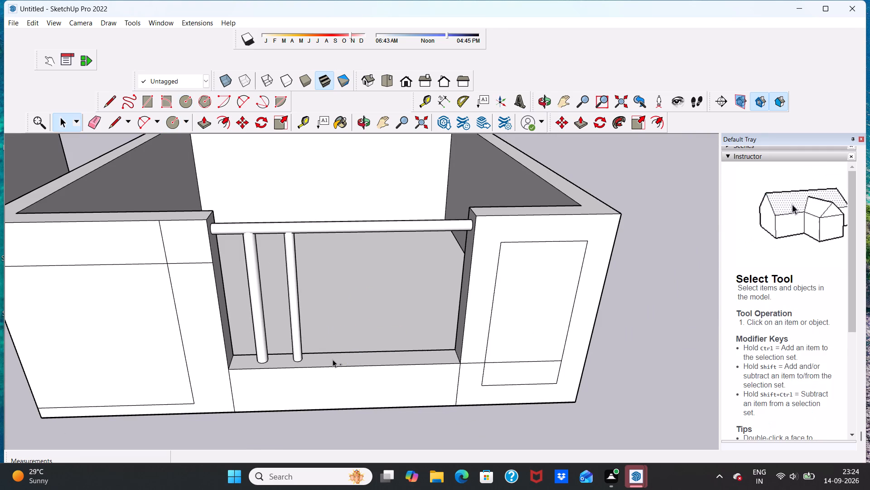
key(ctrl+z)
key(ctrl+z)
scroll(300, 360, up, 2)
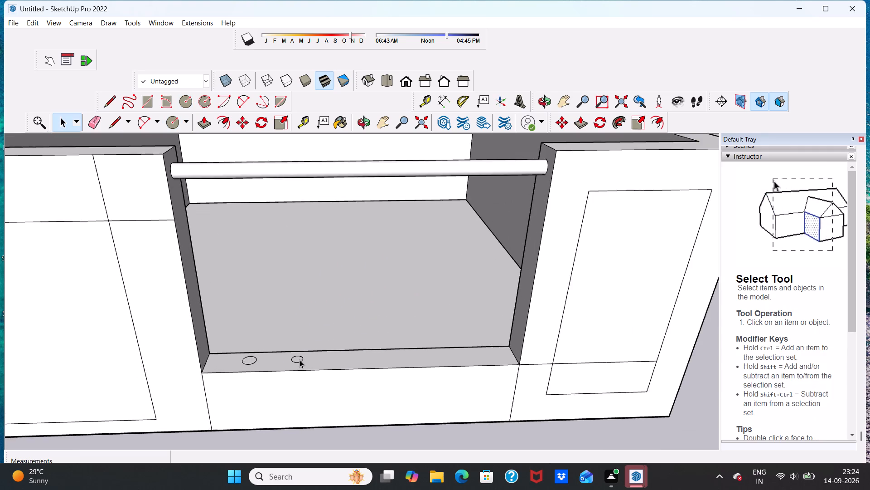
scroll(300, 360, up, 10)
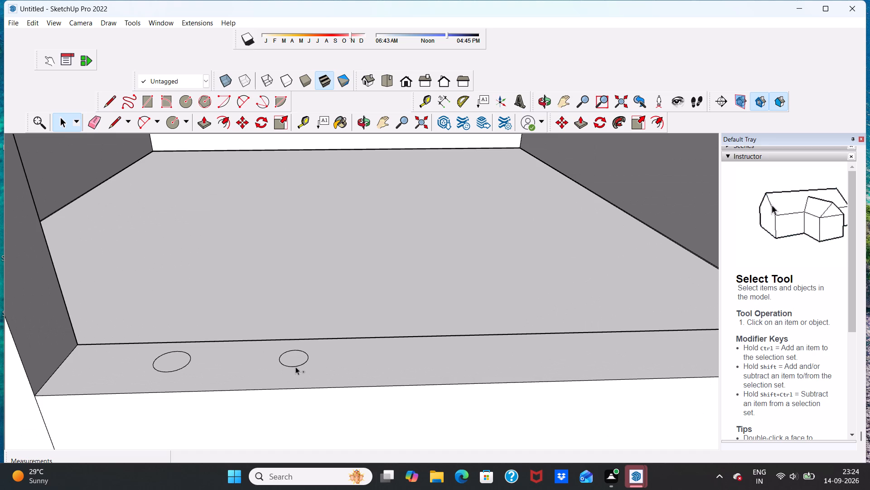
key(ctrl+z)
Select the remaining circle's outline and copy it about 1' 2" along the strip with the Move tool.
scroll(269, 360, down, 6)
scroll(223, 358, up, 5)
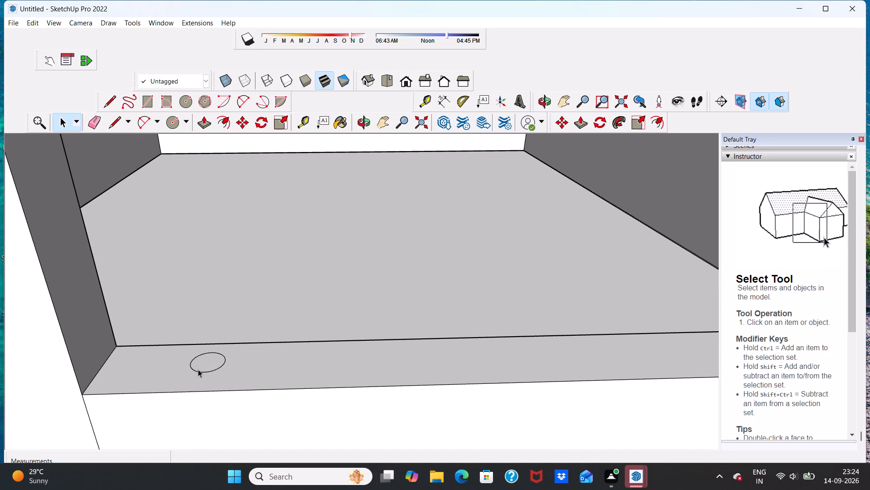
scroll(208, 367, up, 5)
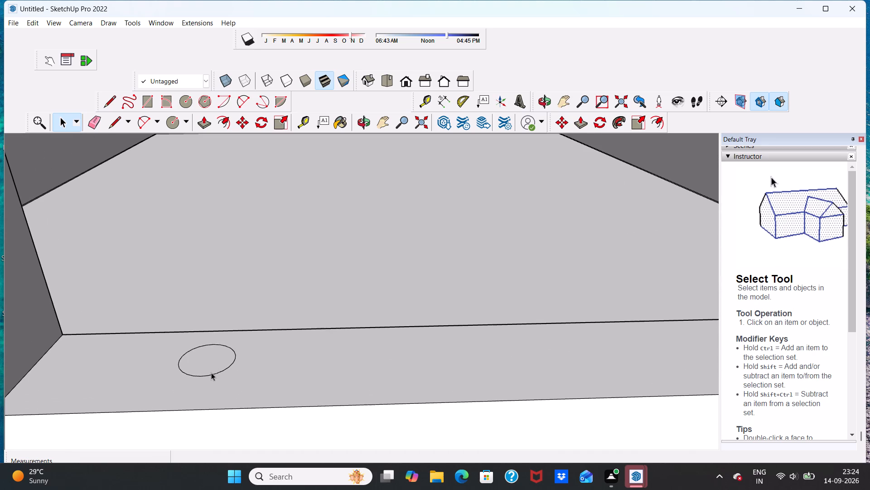
click(211, 372)
scroll(211, 377, up, 4)
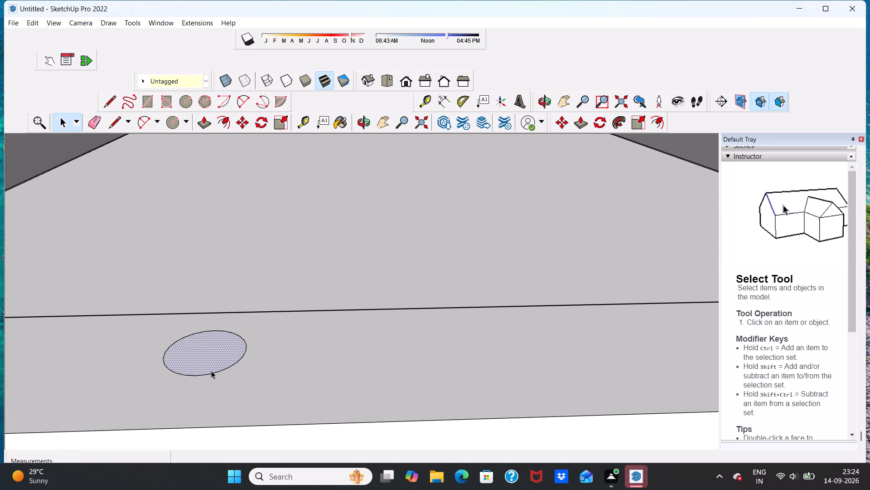
click(211, 371)
click(212, 371)
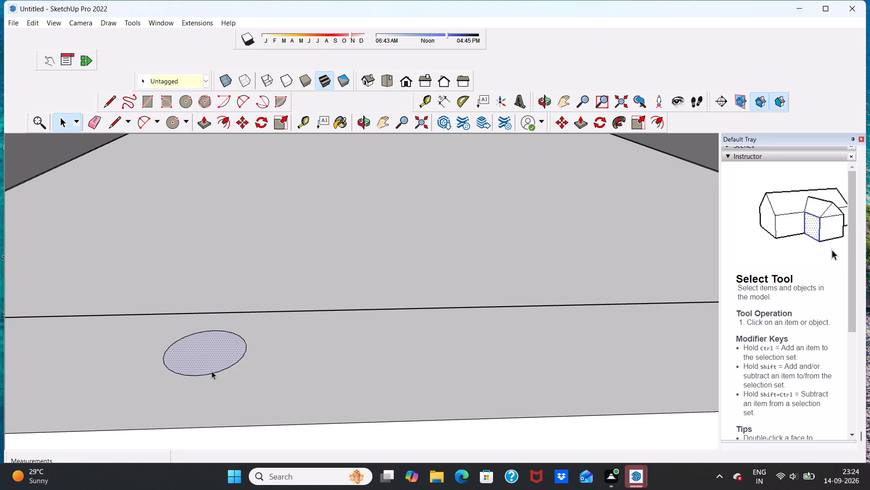
click(212, 372)
scroll(213, 373, down, 13)
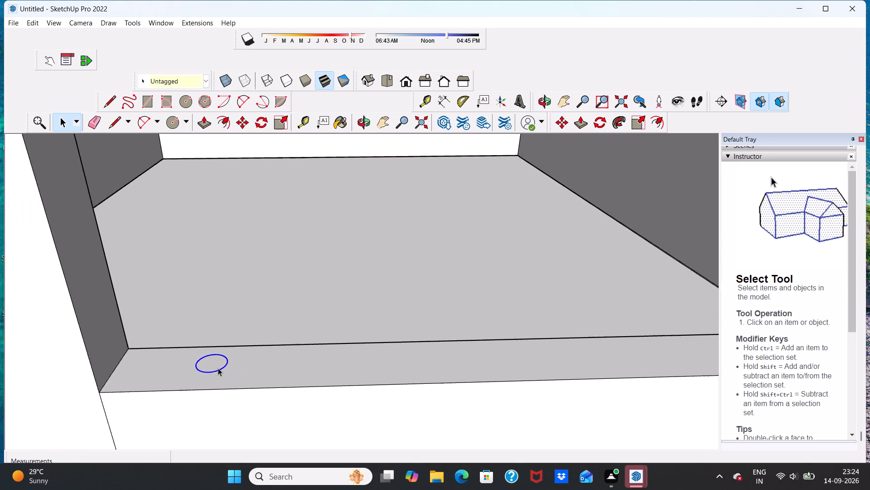
scroll(218, 368, up, 18)
scroll(221, 367, down, 20)
scroll(221, 367, down, 2)
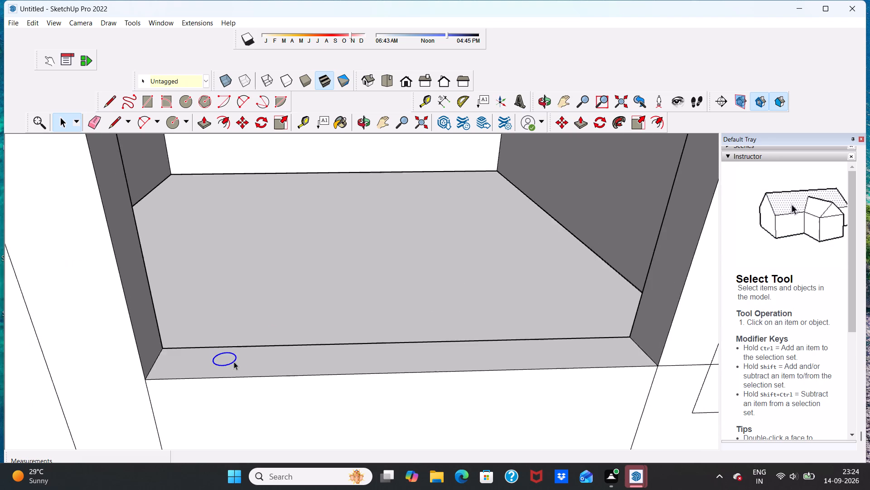
scroll(234, 362, down, 11)
scroll(234, 353, up, 11)
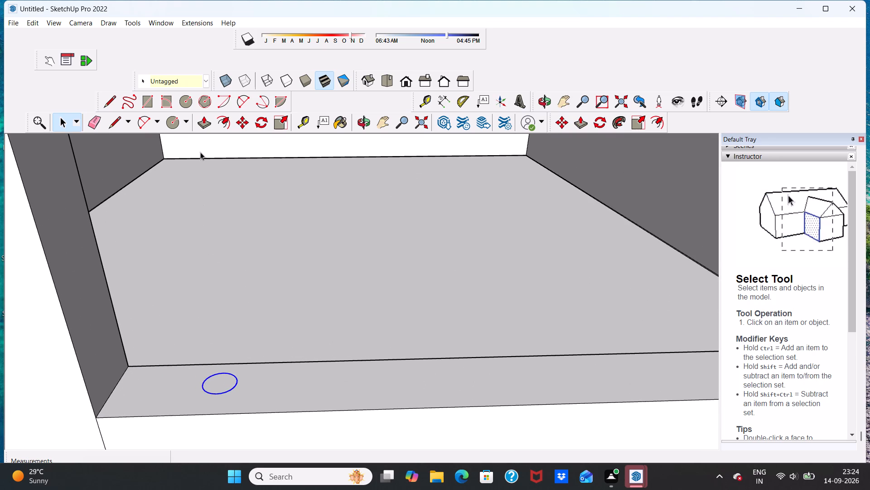
click(238, 124)
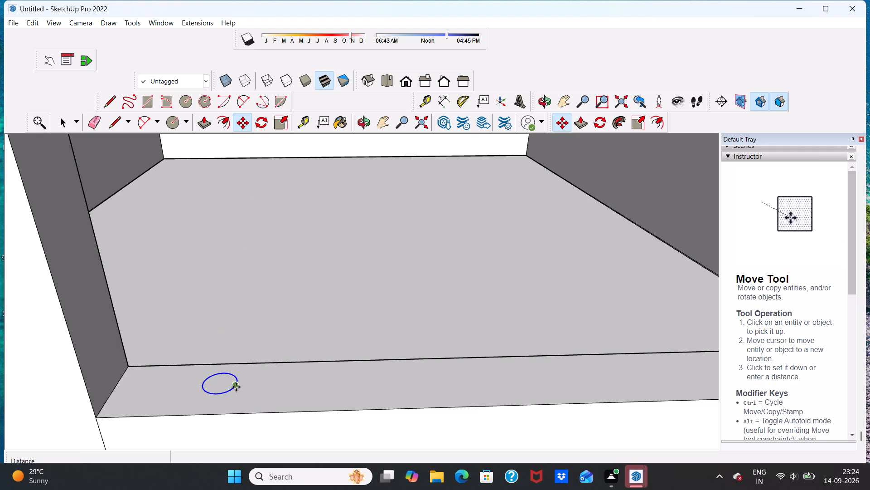
click(236, 387)
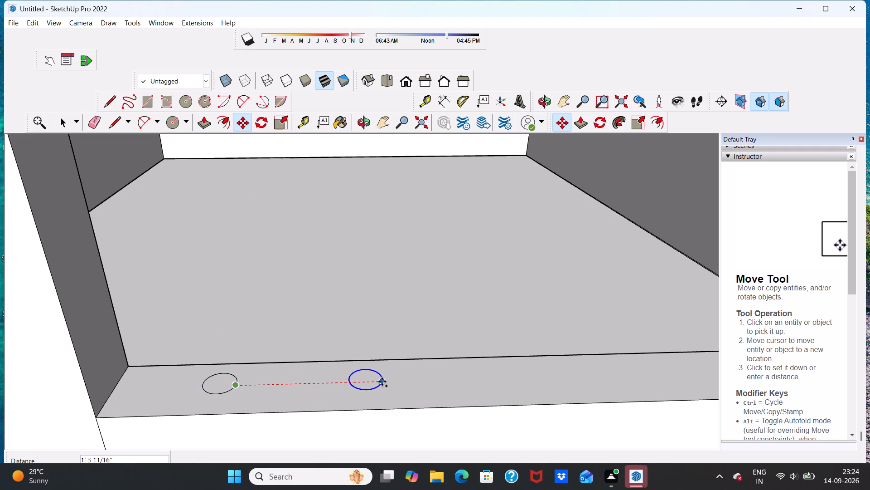
click(367, 382)
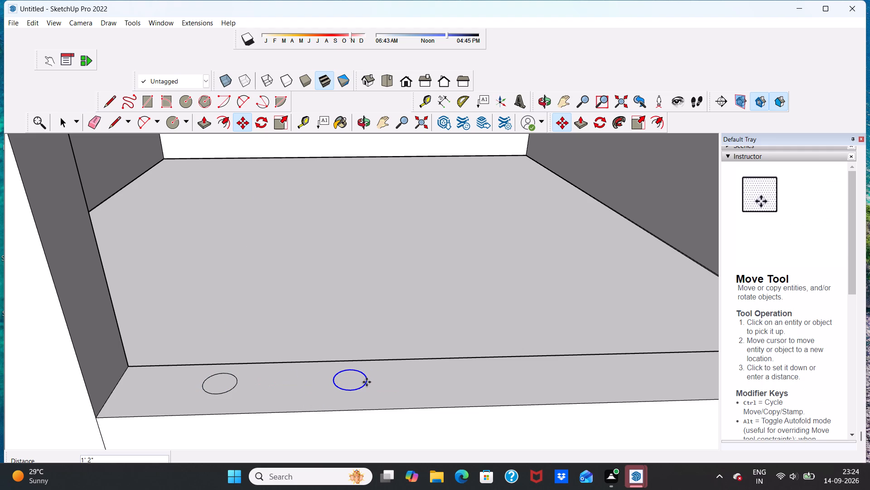
Copy the circle two more times along the strip, at successive distances of about 1' 2 7/16" and 1' 3 9/16".
click(367, 382)
click(498, 377)
scroll(481, 379, down, 8)
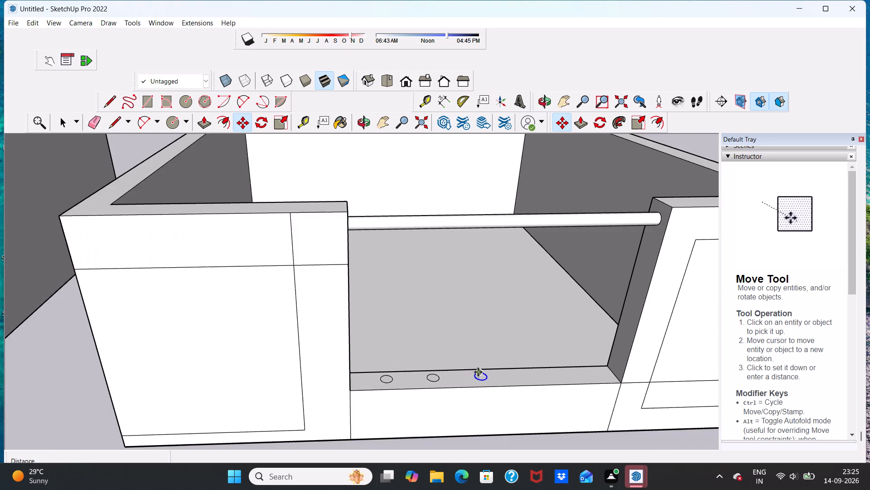
scroll(478, 372, down, 5)
scroll(539, 372, up, 11)
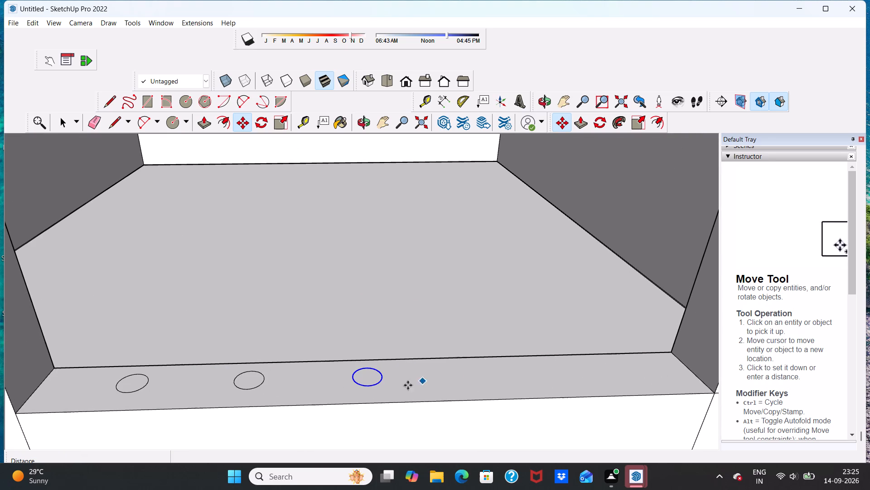
click(382, 379)
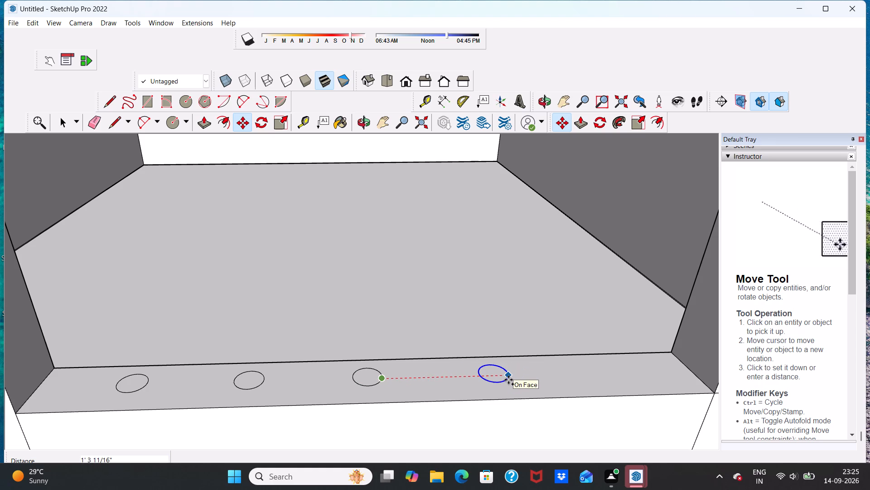
scroll(508, 380, down, 3)
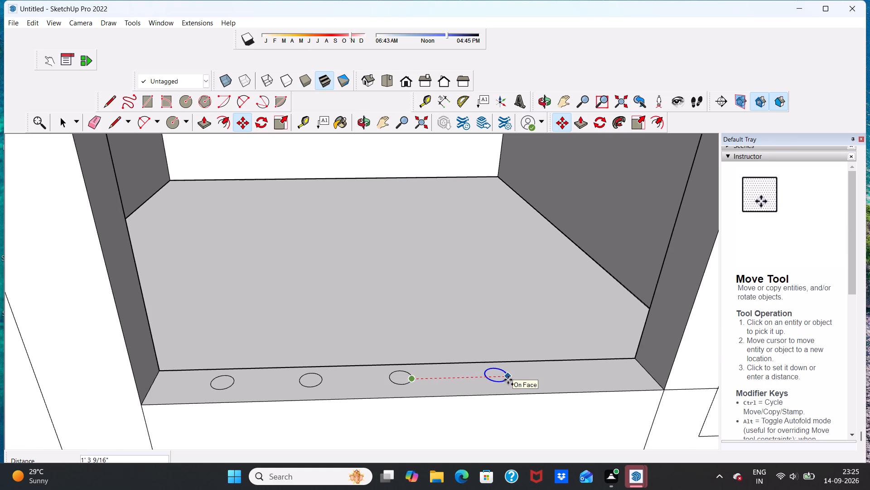
click(508, 380)
Copy the fourth circle about 1' 1 1/4" farther along the strip as the fifth circle, and clear the selection.
scroll(508, 377, up, 6)
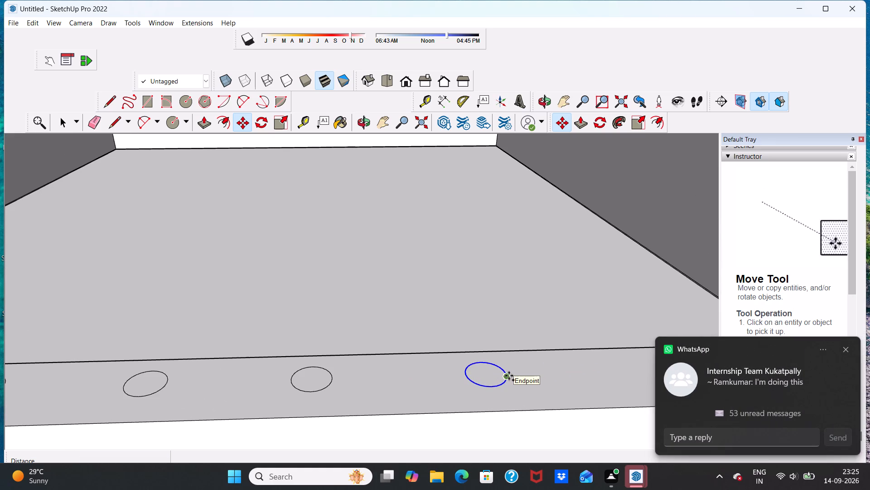
click(509, 376)
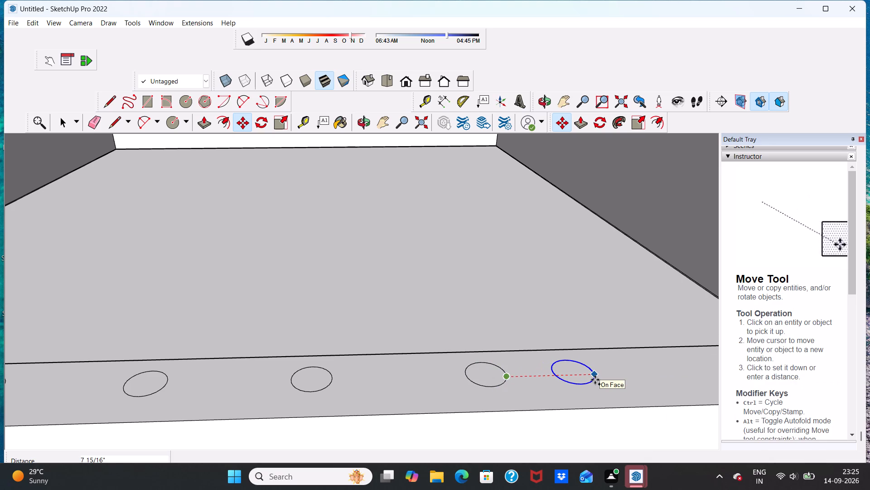
scroll(595, 380, down, 11)
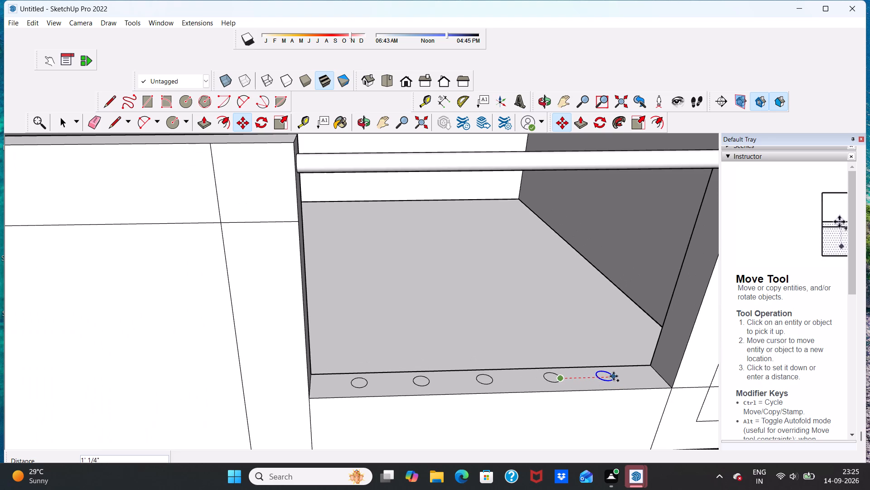
click(617, 375)
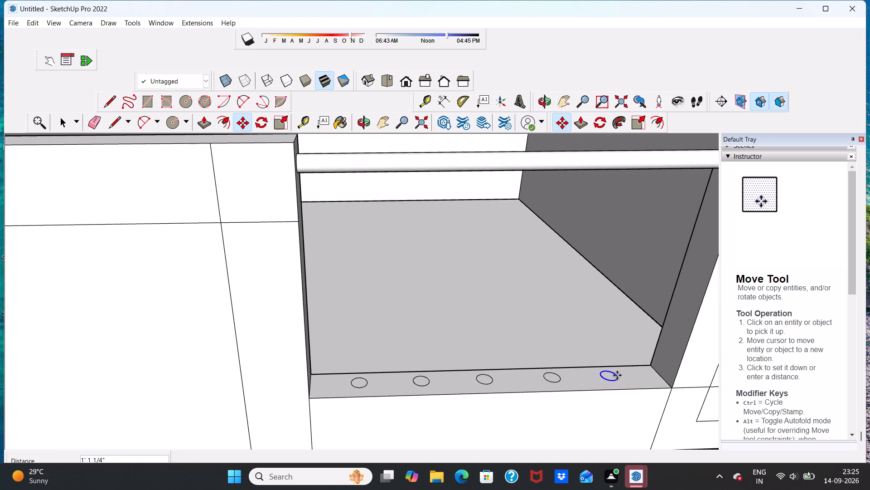
key(space)
scroll(601, 377, down, 16)
scroll(660, 403, up, 3)
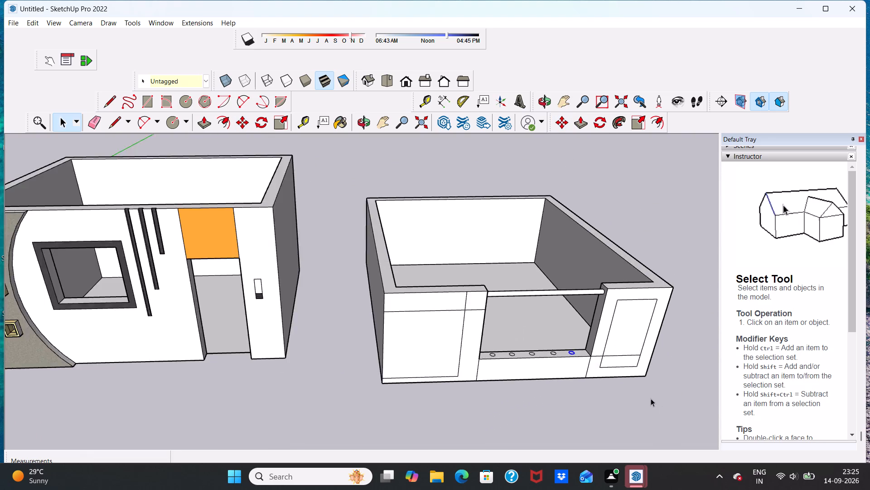
scroll(651, 398, up, 5)
key(space)
click(599, 415)
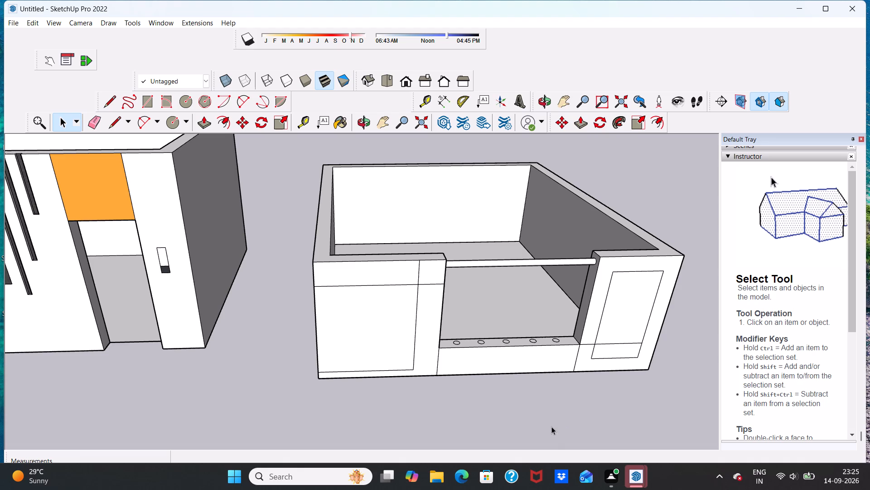
Erase the short vertical line running from the front opening's left bottom corner to the base of the second enclosure's front wall.
middle_drag(532, 413, 516, 309)
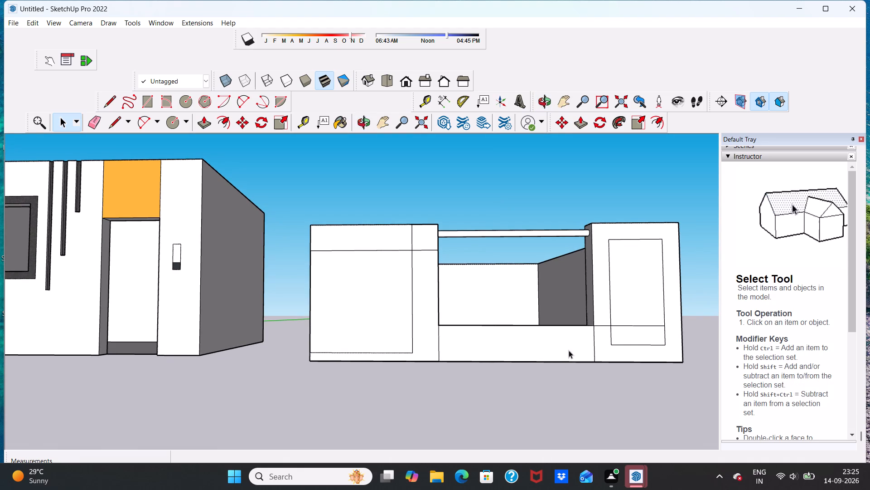
scroll(585, 321, up, 4)
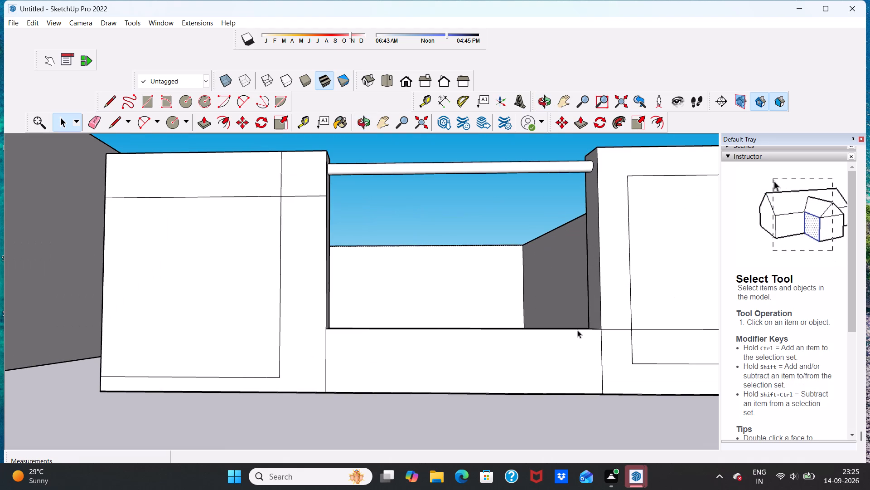
scroll(577, 330, down, 8)
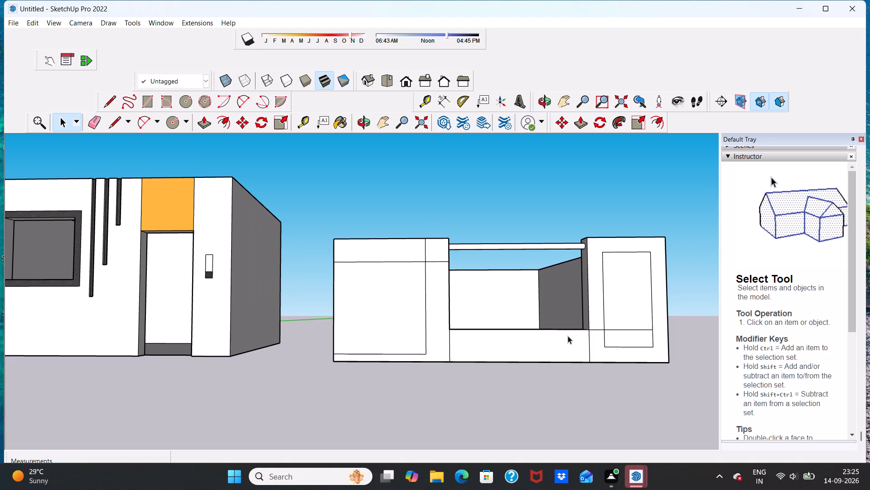
scroll(579, 333, up, 1)
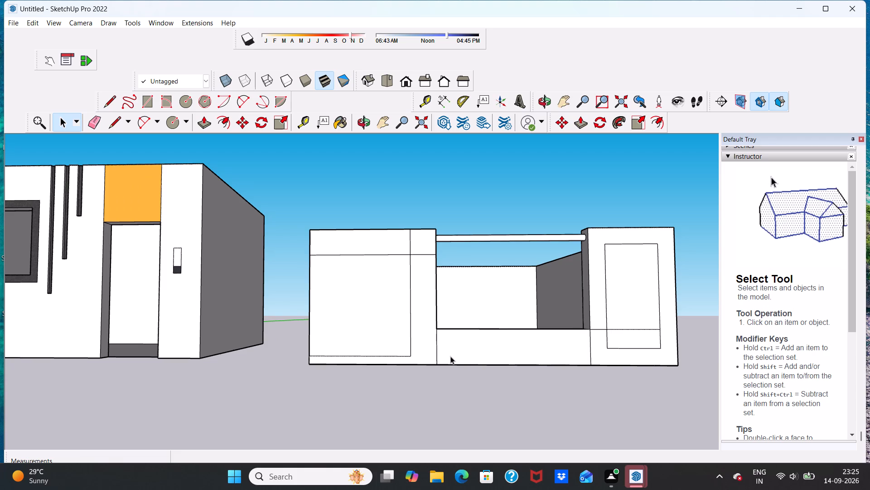
middle_drag(451, 353, 441, 407)
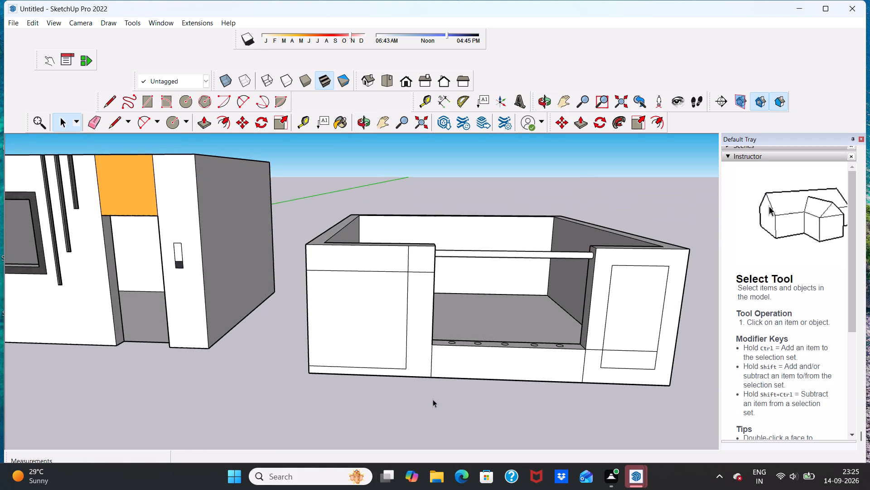
scroll(423, 377, up, 5)
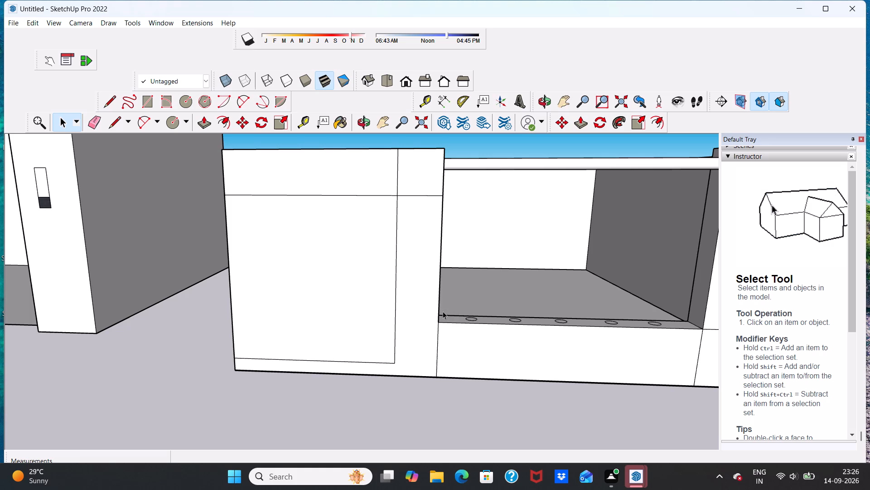
scroll(436, 343, down, 5)
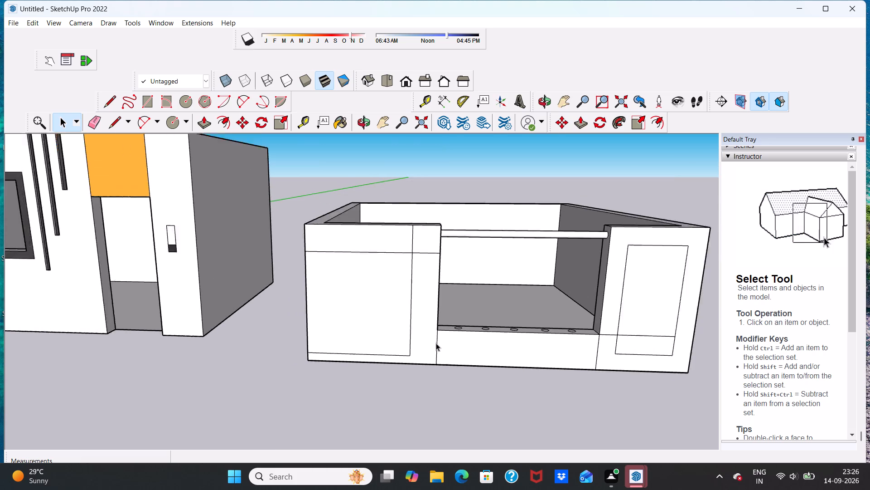
scroll(436, 343, down, 1)
scroll(438, 345, up, 6)
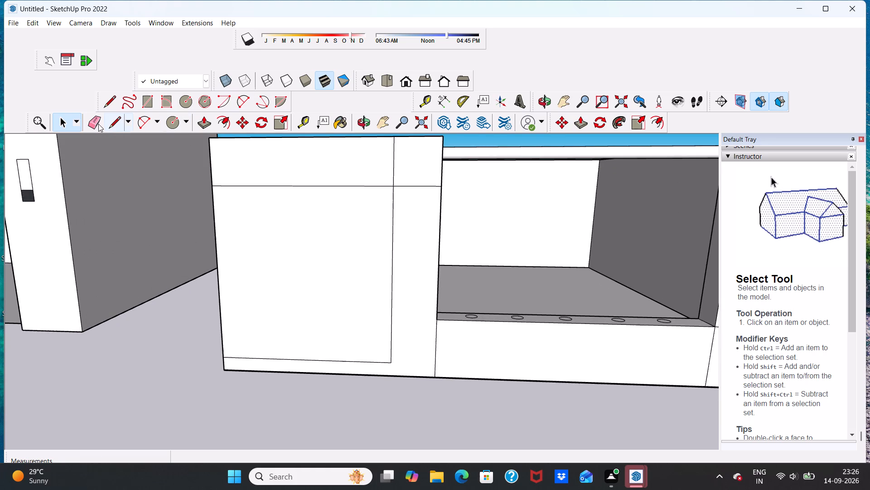
click(93, 120)
scroll(494, 388, up, 6)
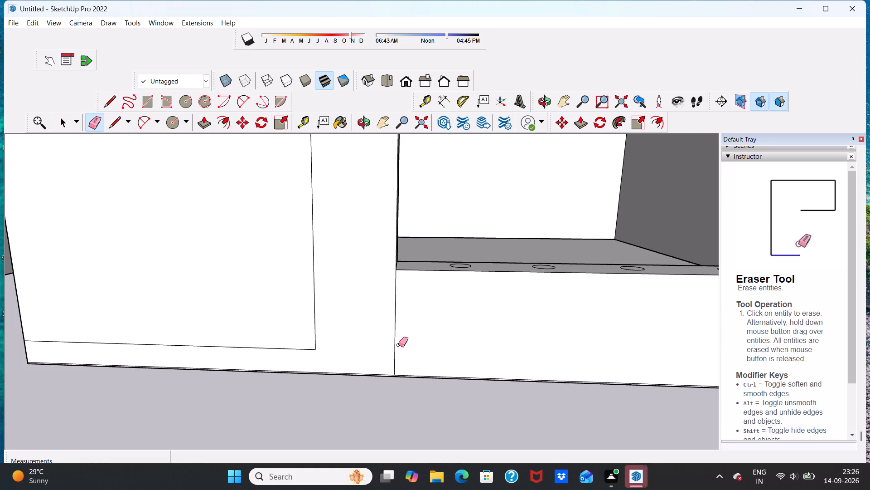
click(394, 349)
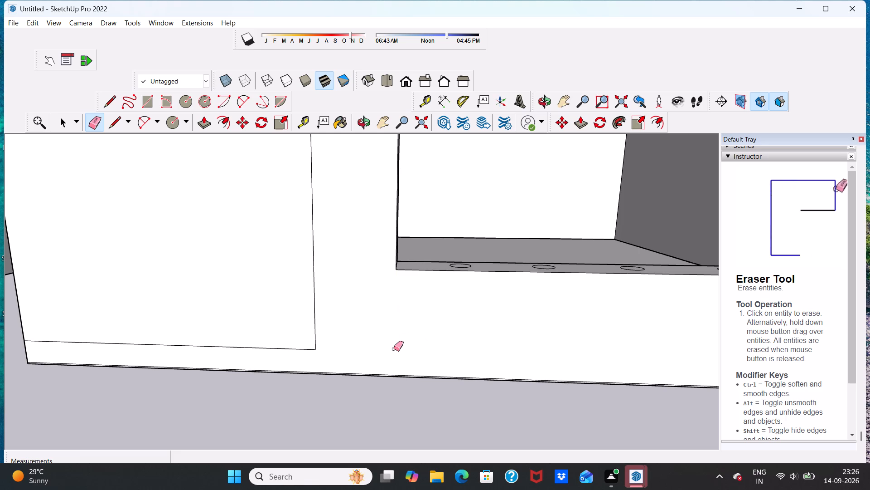
Erase the matching vertical line below the front opening's right bottom corner on the second enclosure's front wall.
scroll(394, 348, down, 14)
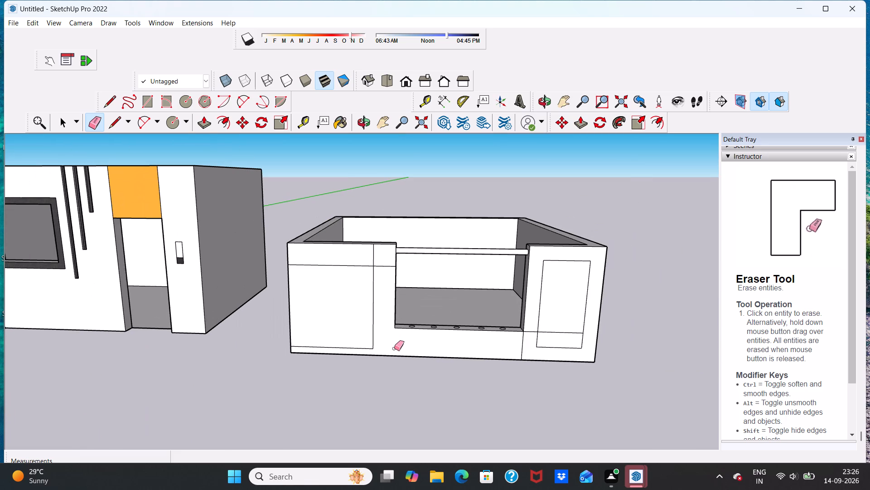
scroll(526, 356, up, 12)
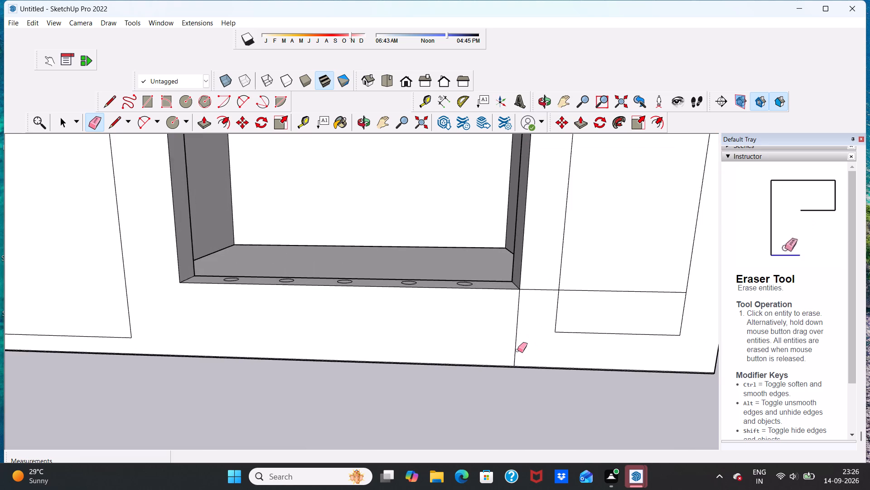
scroll(517, 350, up, 2)
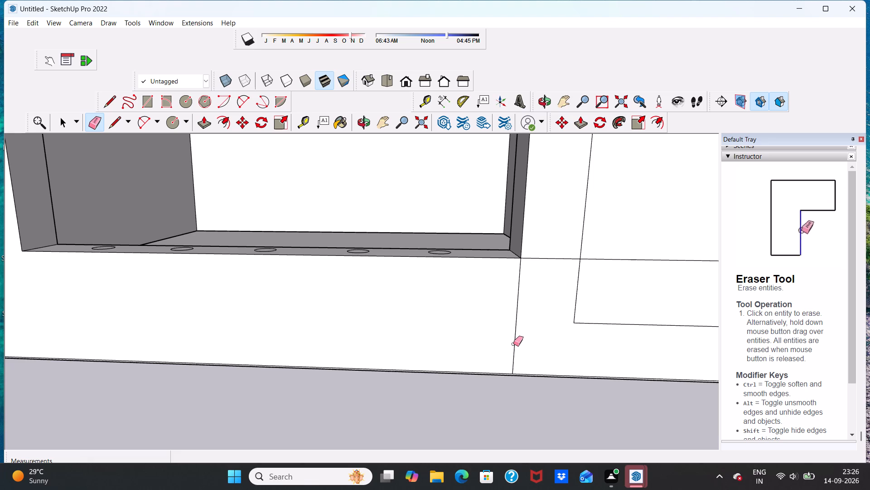
click(513, 344)
click(513, 344)
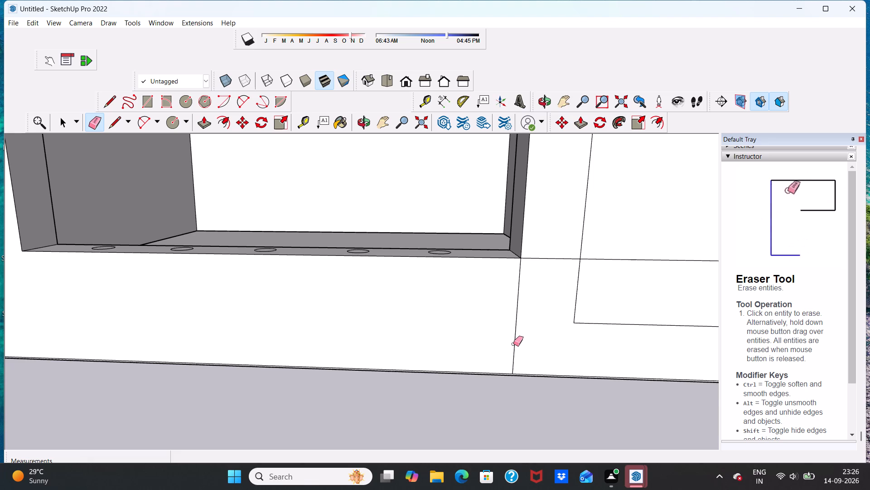
scroll(513, 343, up, 5)
click(516, 339)
Draw a line about 8' 6 3/8" long below the opening, from the right panel outline's lower-left corner to the left panel outline's right edge.
scroll(516, 339, down, 2)
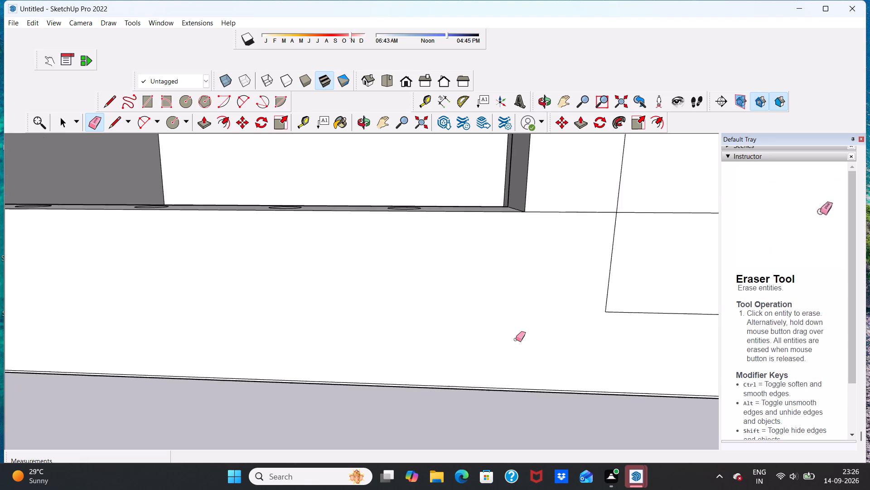
scroll(516, 339, down, 17)
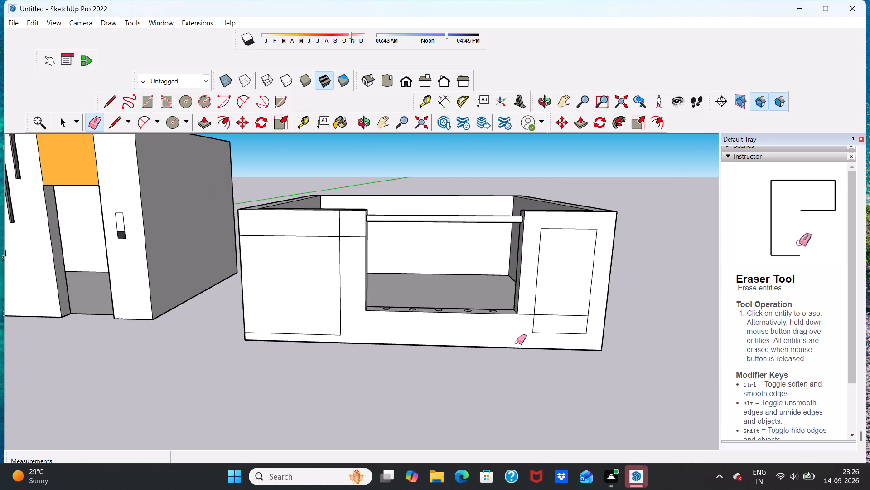
scroll(538, 335, up, 5)
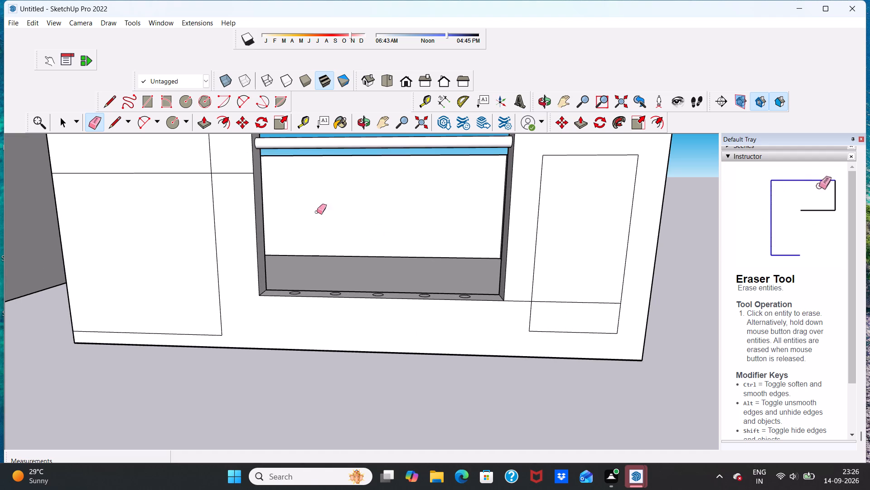
click(118, 122)
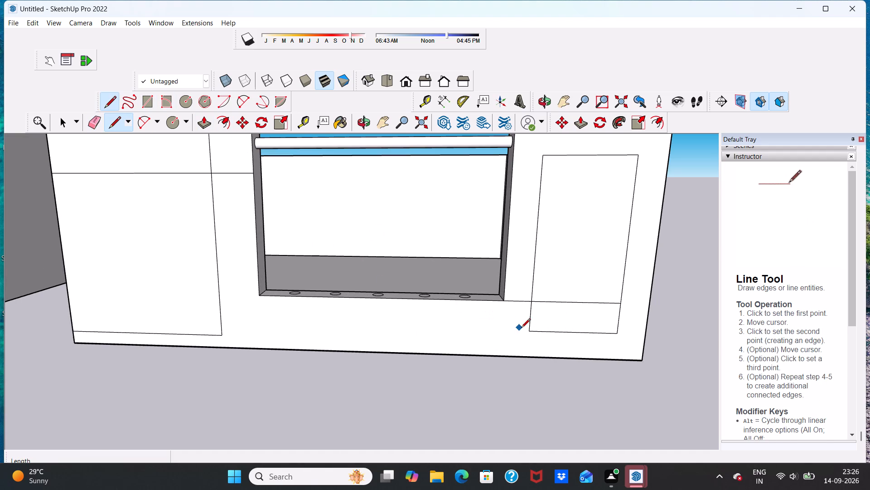
click(531, 328)
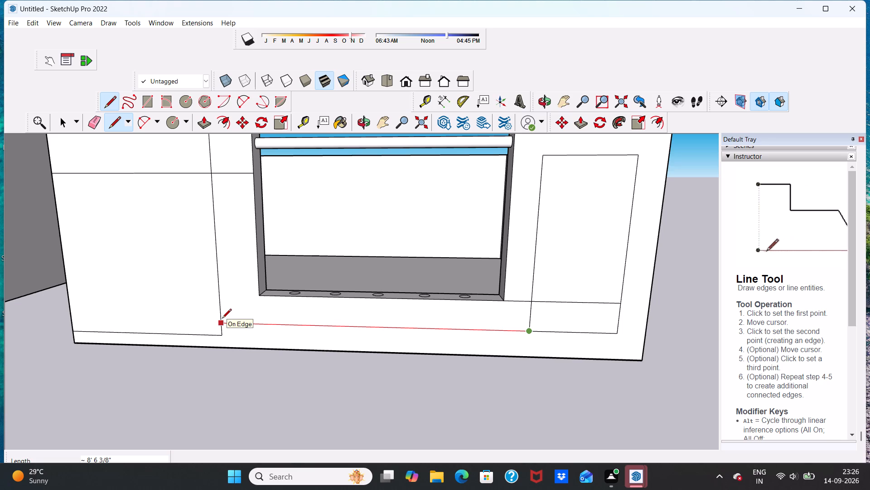
click(222, 319)
key(space)
Push/Pull the first (leftmost) circle on the opening's sill up to the horizontal rail, about 4' 11/16".
scroll(227, 328, down, 5)
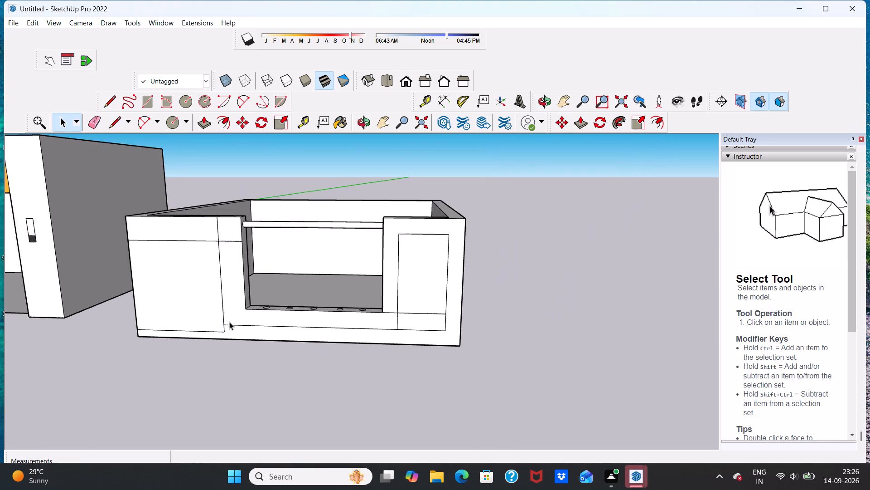
scroll(229, 322, down, 7)
scroll(227, 324, up, 4)
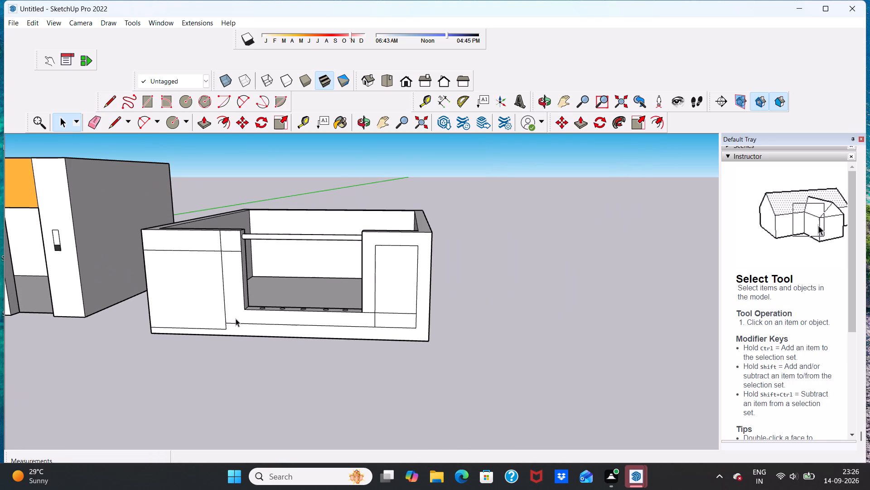
middle_drag(236, 318, 271, 410)
scroll(277, 338, up, 4)
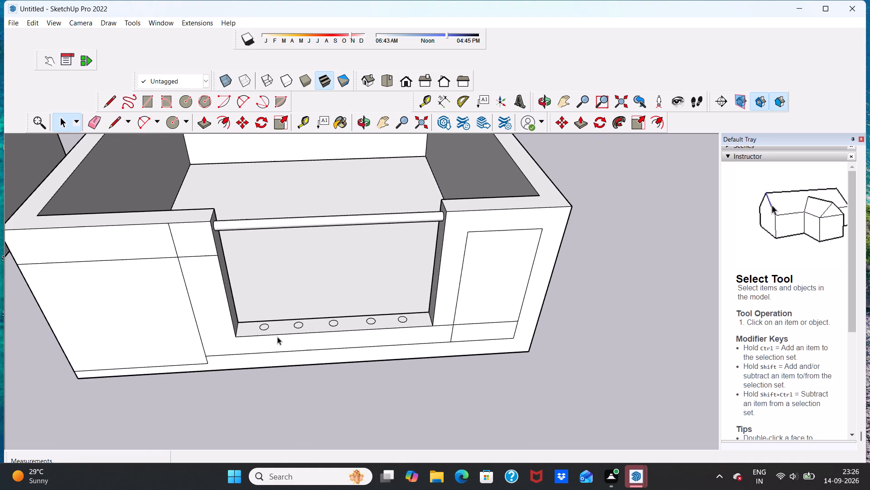
scroll(277, 337, up, 1)
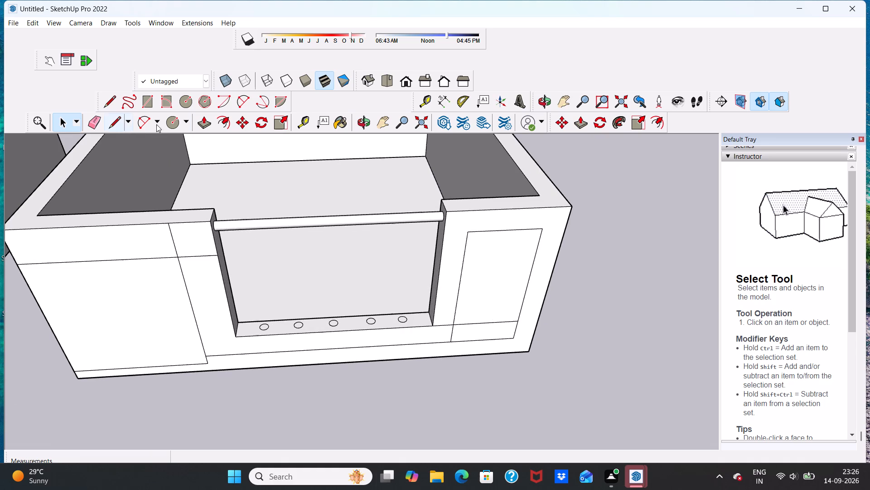
click(201, 127)
scroll(263, 330, up, 4)
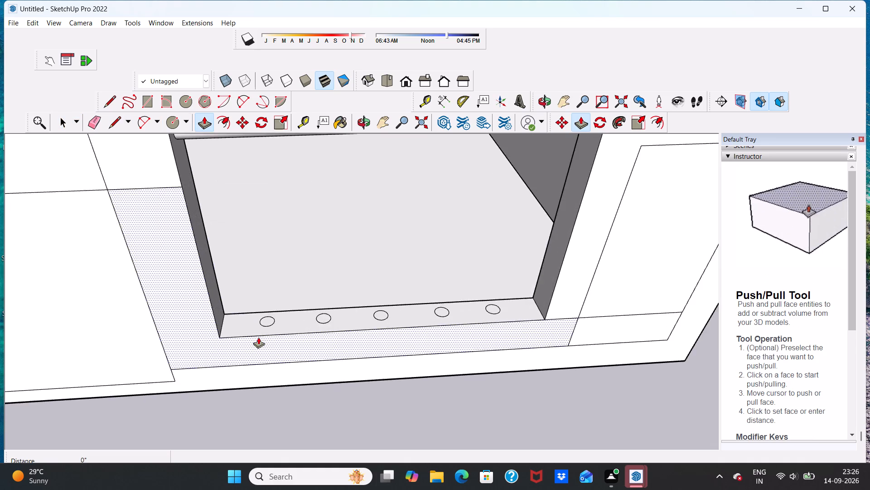
scroll(258, 337, up, 5)
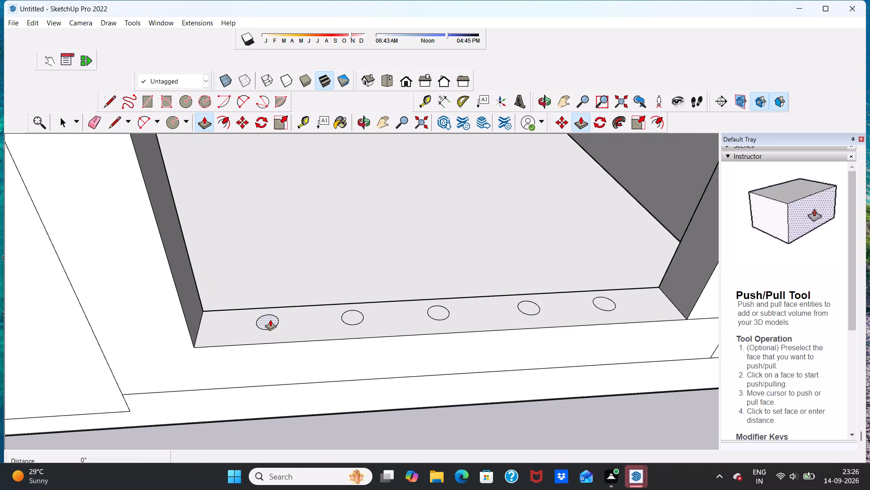
click(270, 319)
scroll(262, 257, down, 8)
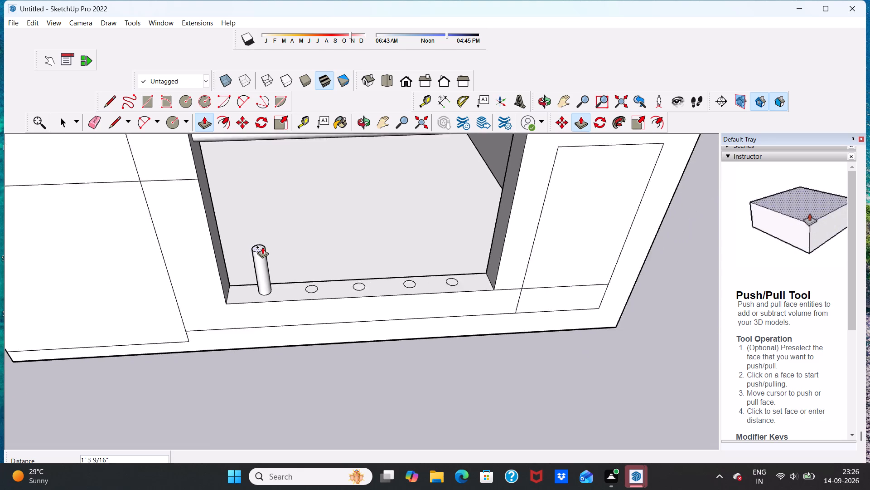
scroll(262, 247, down, 6)
scroll(254, 191, up, 5)
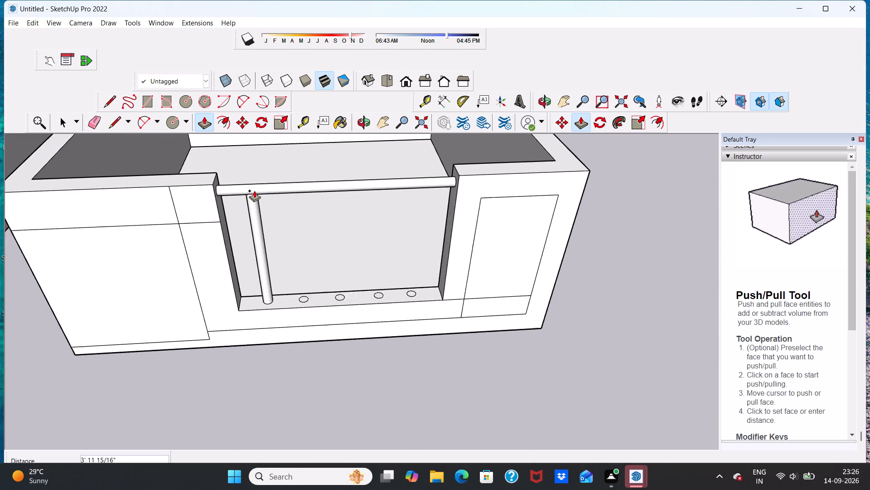
scroll(254, 191, up, 4)
click(242, 197)
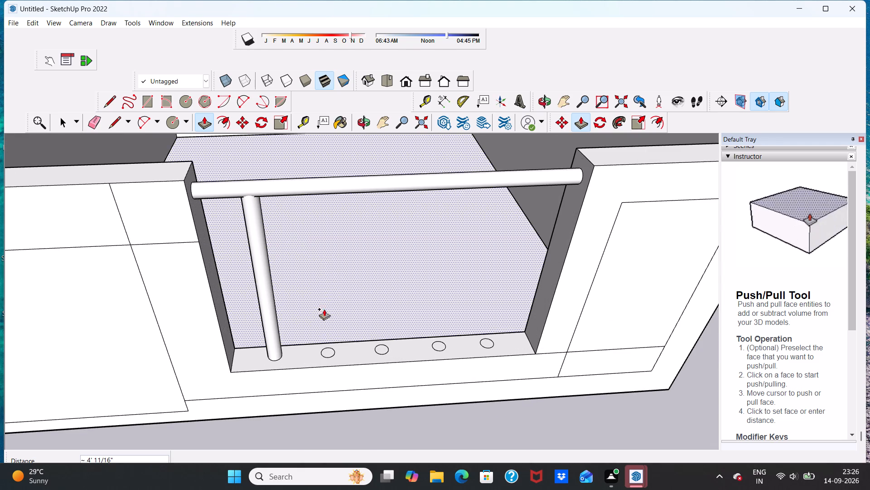
Push/Pull the second circle on the sill up to the horizontal rail, about 4' 1 1/2".
scroll(330, 347, up, 6)
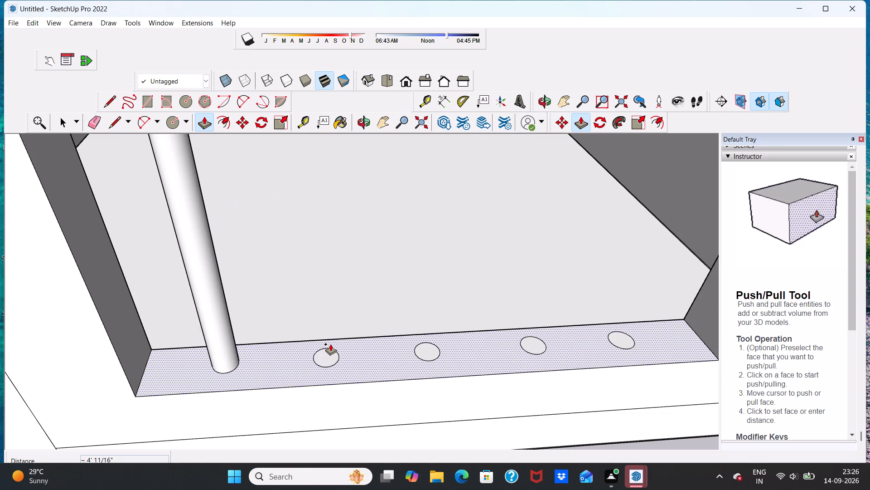
click(322, 351)
scroll(324, 268, down, 7)
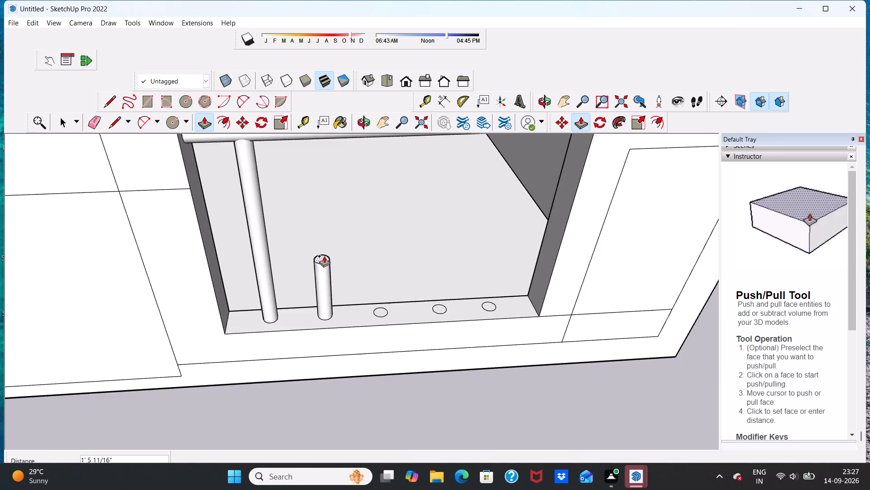
scroll(324, 256, down, 6)
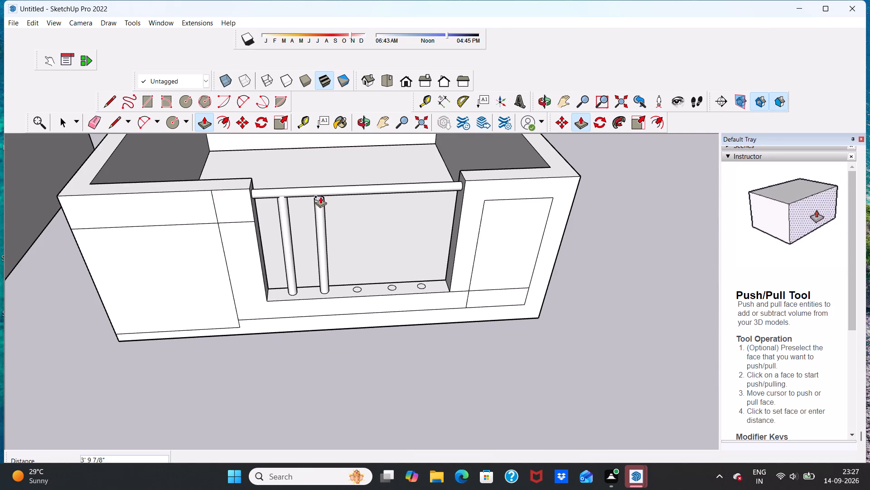
scroll(320, 196, up, 8)
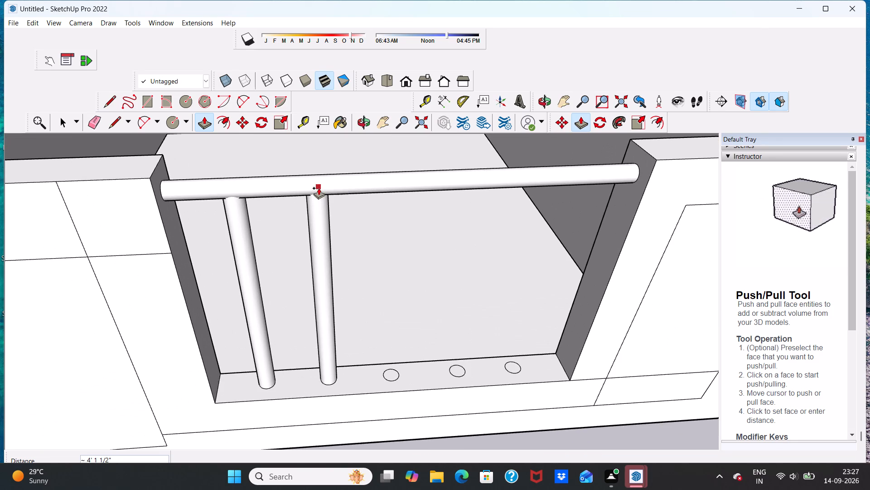
click(319, 188)
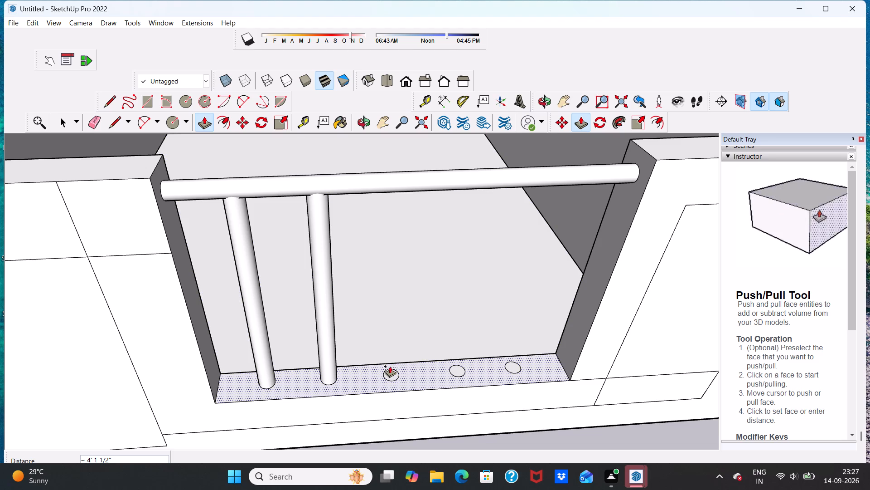
Push/Pull the third (middle) circle on the opening's sill up to the horizontal rail, about 4' 11/16".
scroll(390, 367, up, 6)
click(391, 377)
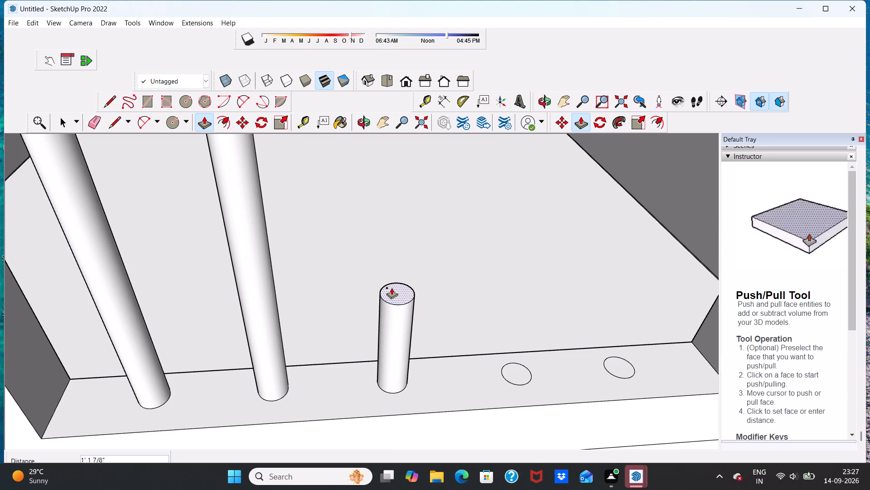
scroll(391, 288, down, 14)
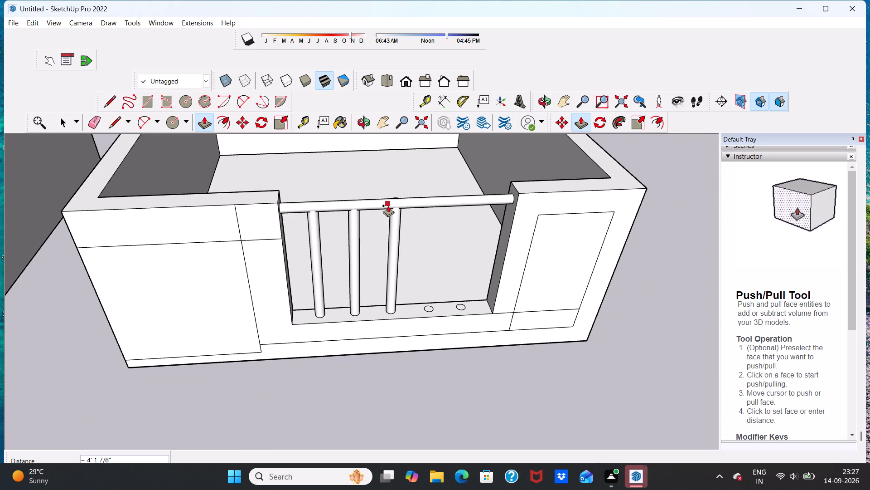
click(388, 210)
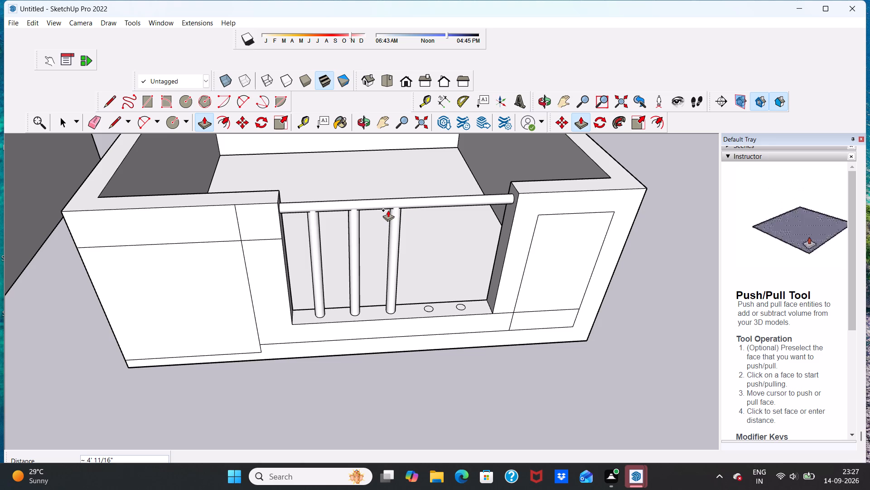
Push/Pull the fourth circle on the opening's sill up to the horizontal rail, about 4' 1 1/2".
scroll(456, 309, up, 4)
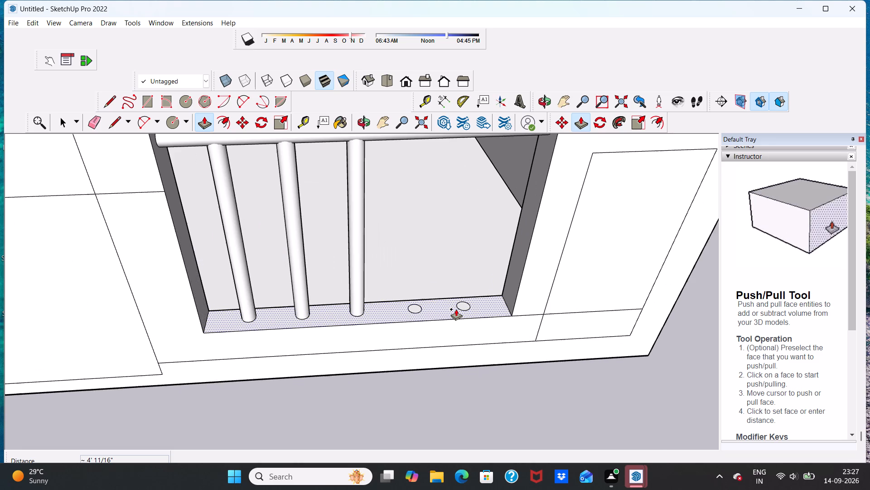
scroll(449, 305, up, 9)
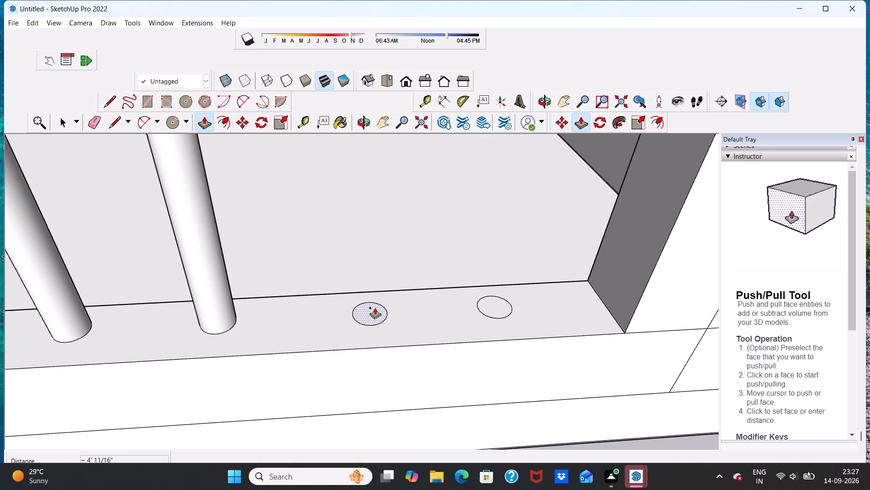
click(374, 309)
scroll(374, 259, down, 17)
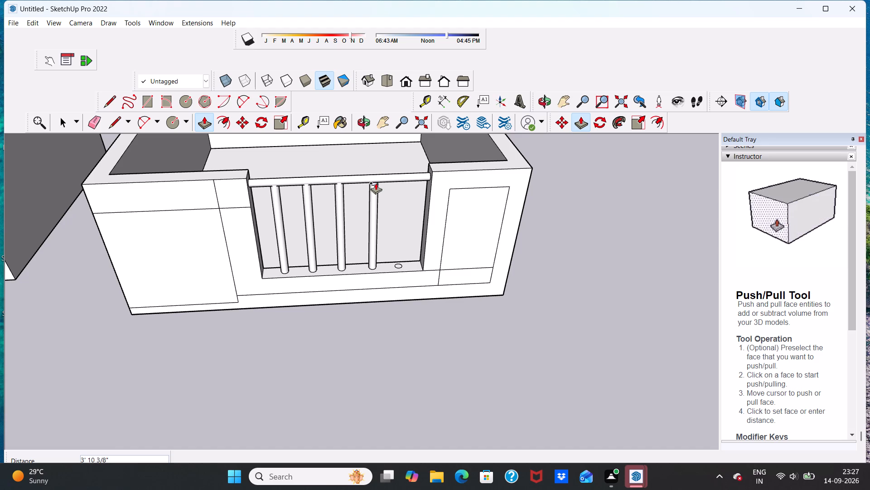
scroll(377, 181, up, 6)
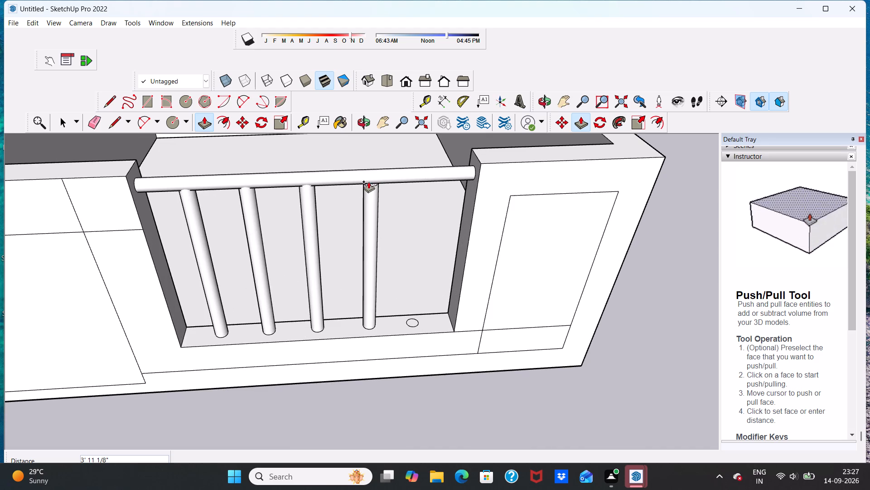
click(364, 180)
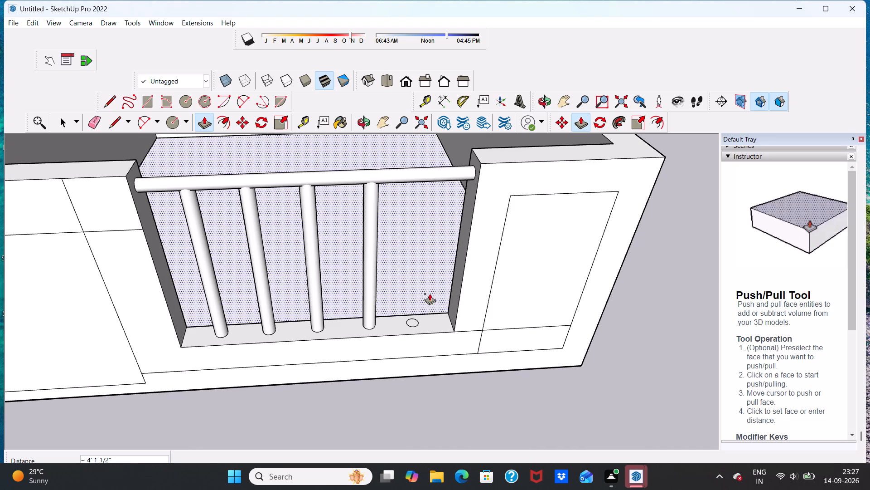
Push/Pull the fifth (rightmost) circle on the opening's sill up to the horizontal rail, about 4' 1 7/8".
scroll(420, 314, up, 6)
click(407, 326)
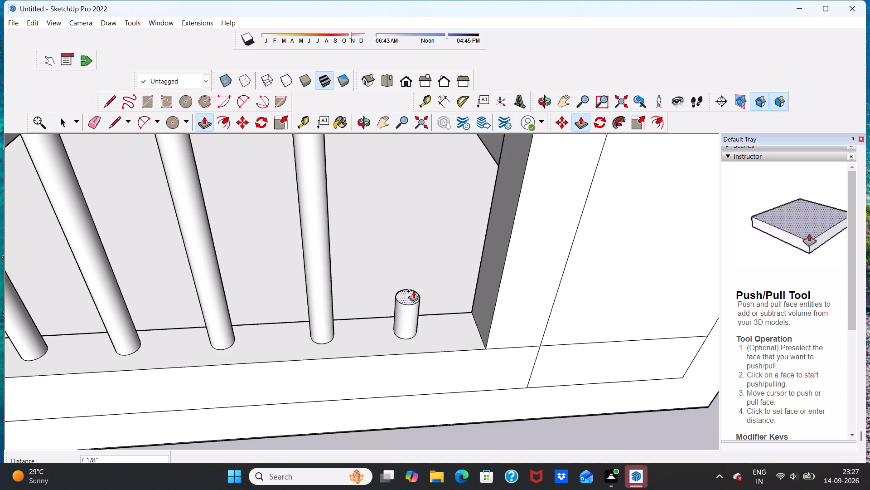
scroll(427, 233, down, 12)
scroll(426, 187, up, 3)
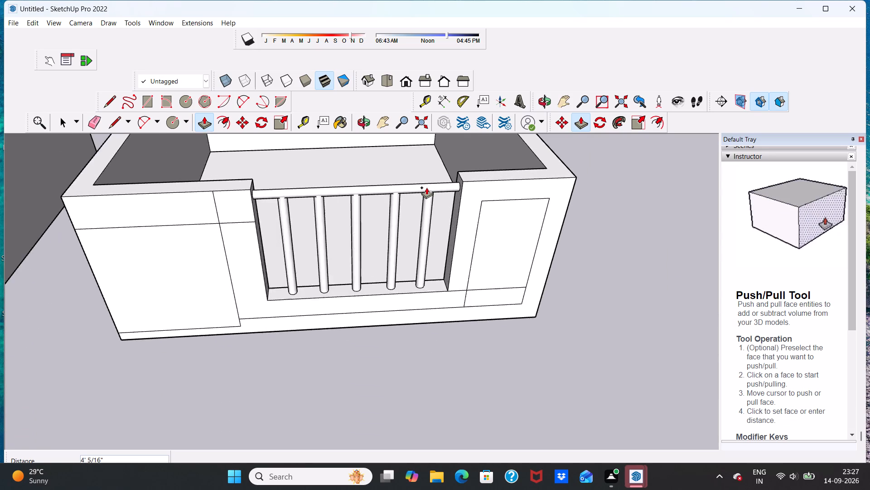
scroll(426, 187, up, 6)
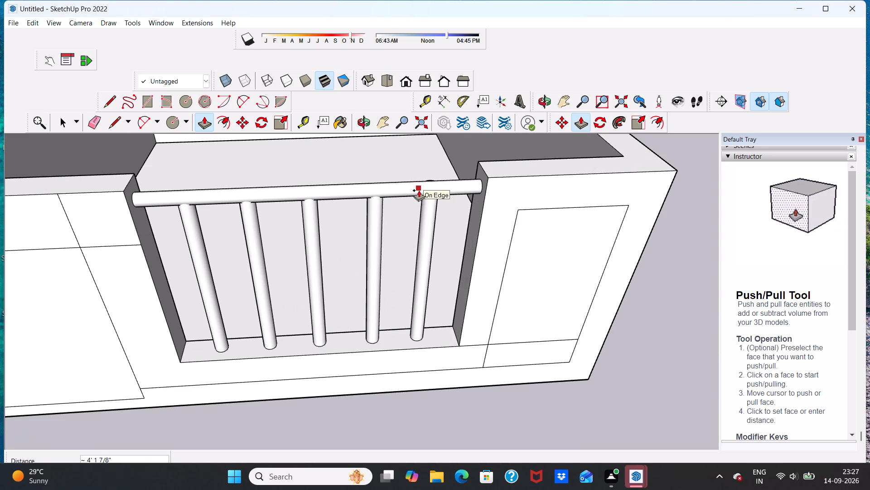
click(419, 190)
scroll(449, 216, down, 10)
scroll(441, 229, up, 5)
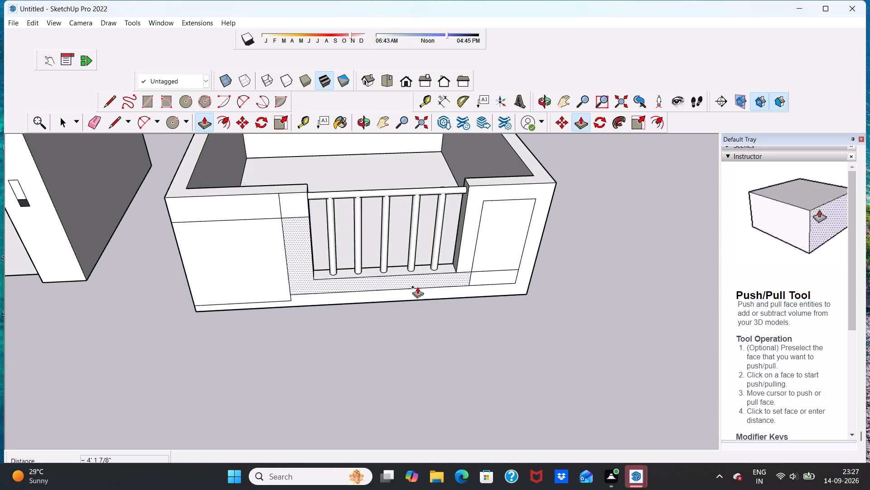
key(space)
Examine the five-barred railing and the second enclosure from the inside, the outside and beside the first room.
middle_drag(425, 290, 195, 362)
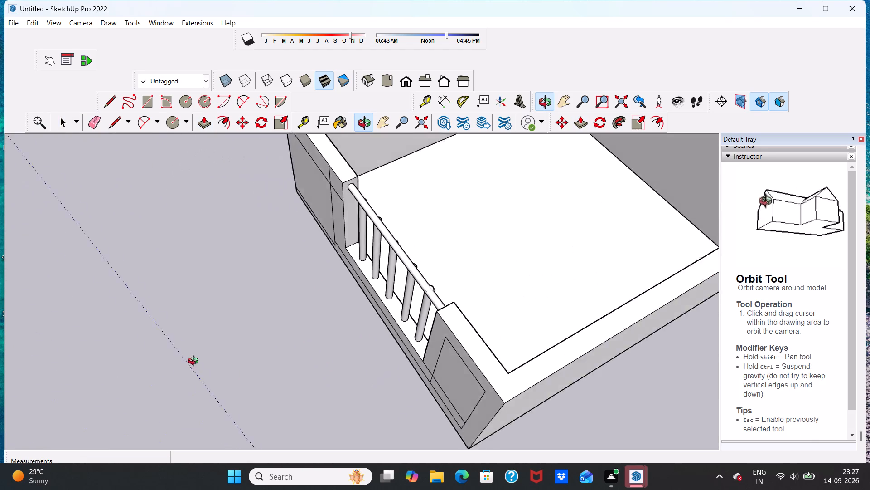
middle_drag(195, 362, 179, 344)
middle_drag(487, 259, 275, 282)
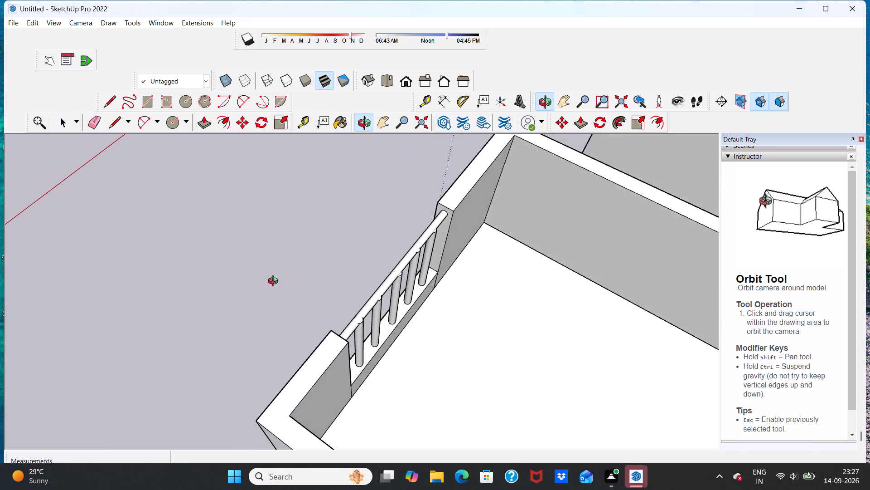
middle_drag(275, 282, 517, 244)
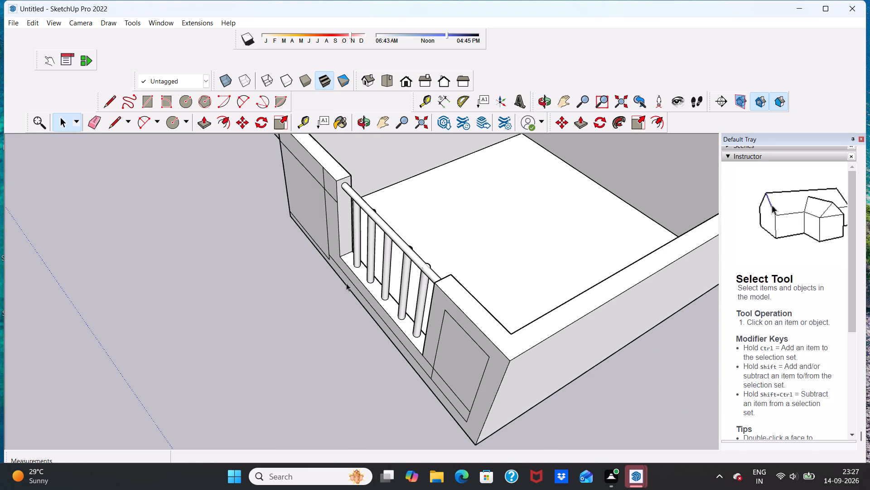
middle_drag(265, 303, 446, 251)
scroll(420, 260, down, 6)
middle_drag(311, 355, 349, 286)
scroll(372, 272, up, 7)
scroll(373, 271, down, 6)
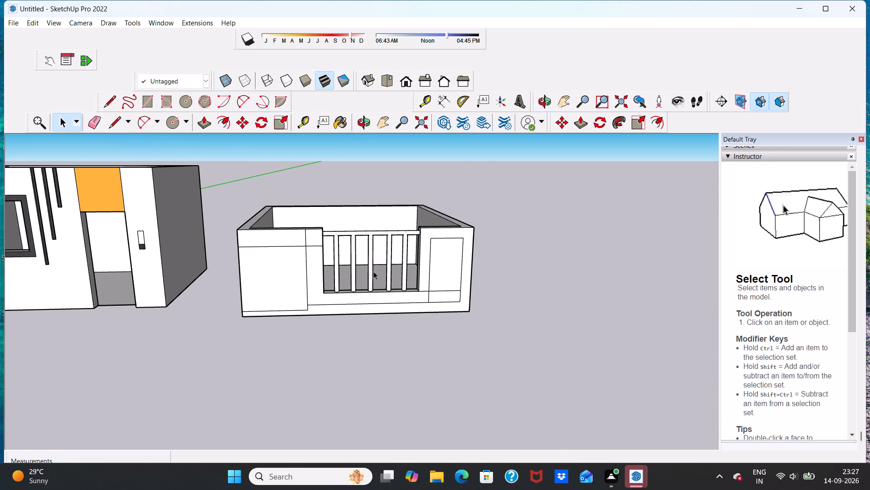
scroll(377, 343, down, 5)
middle_drag(445, 340, 353, 374)
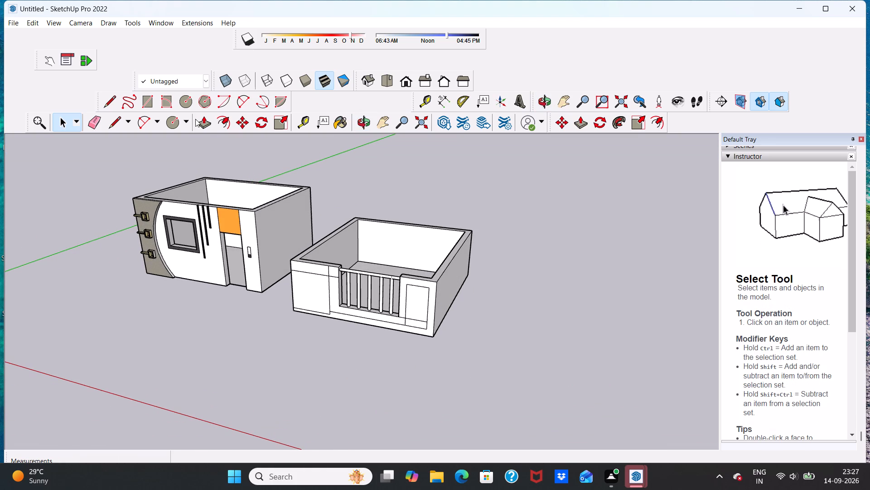
Push/Pull the large left panel on the second enclosure's front wall outward about 9 9/16".
click(207, 125)
scroll(335, 271, up, 5)
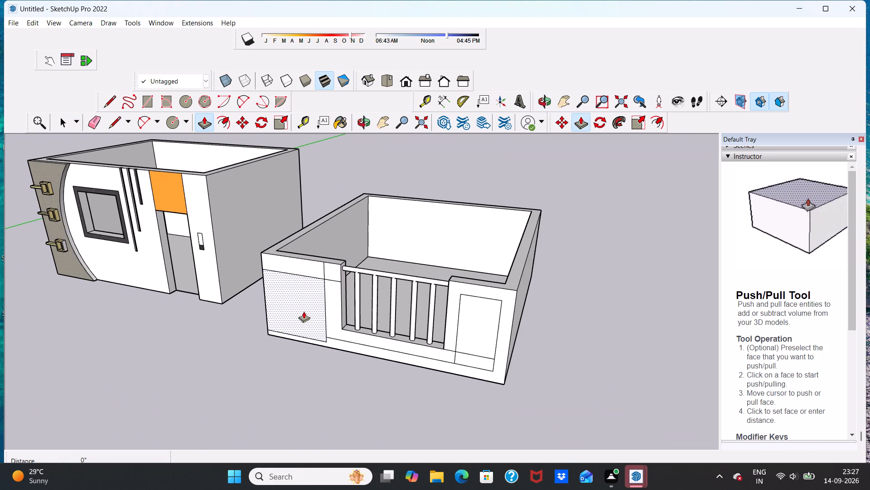
click(304, 311)
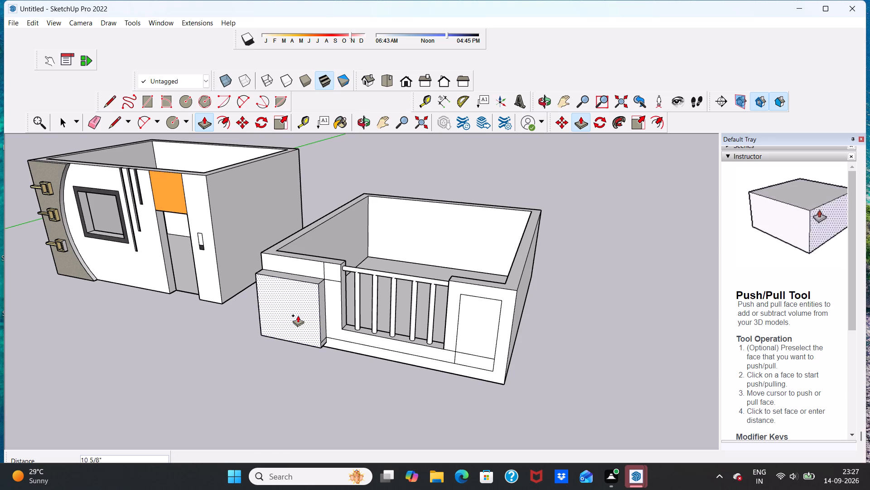
click(298, 315)
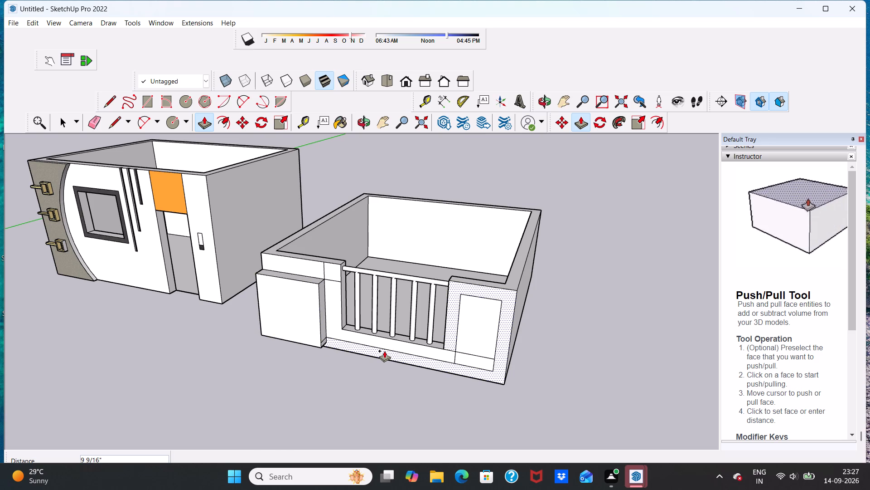
Push/Pull the front wall face framing the right panel and running along the bottom outward about 7 13/16".
click(501, 326)
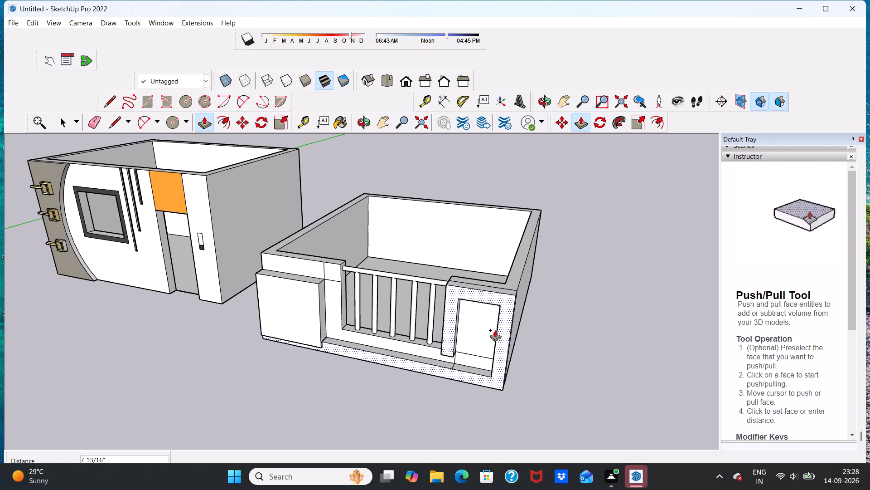
click(495, 330)
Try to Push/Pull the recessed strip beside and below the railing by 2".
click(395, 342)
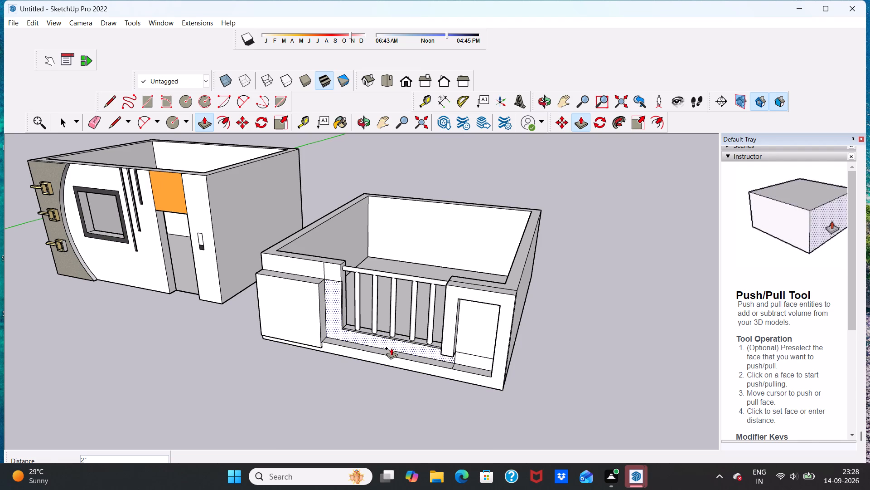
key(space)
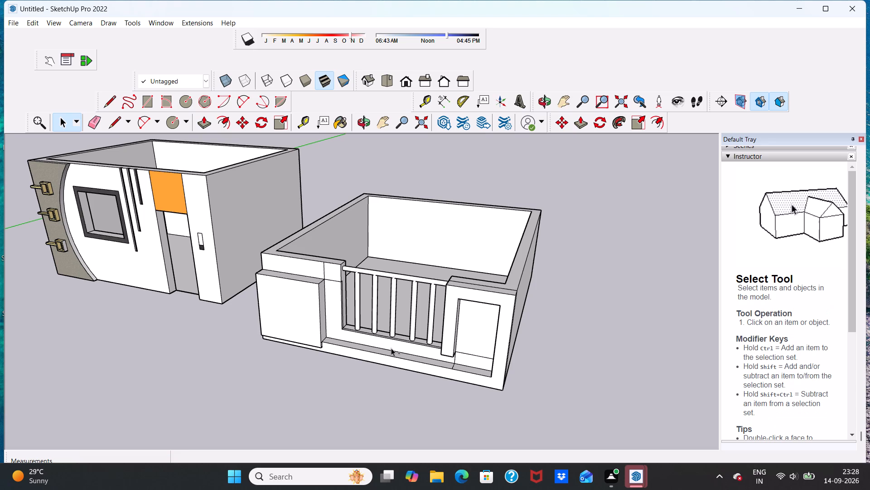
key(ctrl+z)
Push/Pull the small rectangle at the bottom of the right panel outward 7 13/16", flush with the surrounding frame.
middle_drag(413, 382, 445, 333)
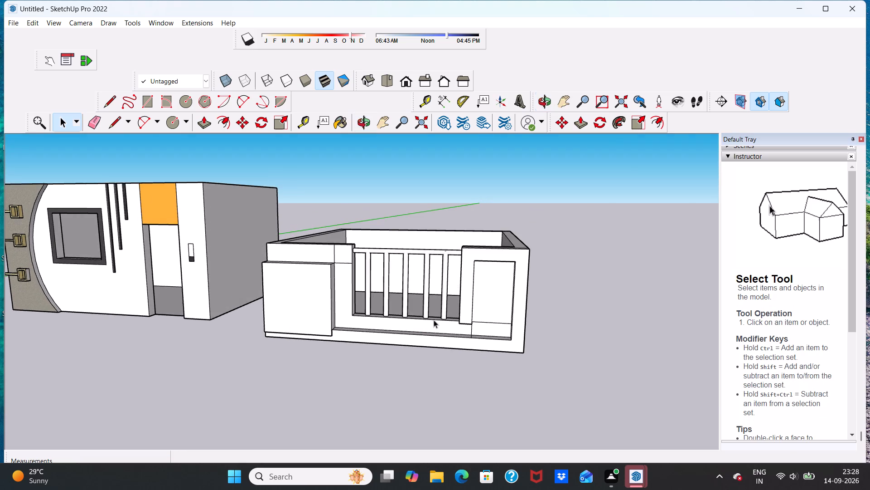
scroll(433, 320, up, 10)
middle_drag(424, 330, 424, 365)
scroll(427, 348, down, 4)
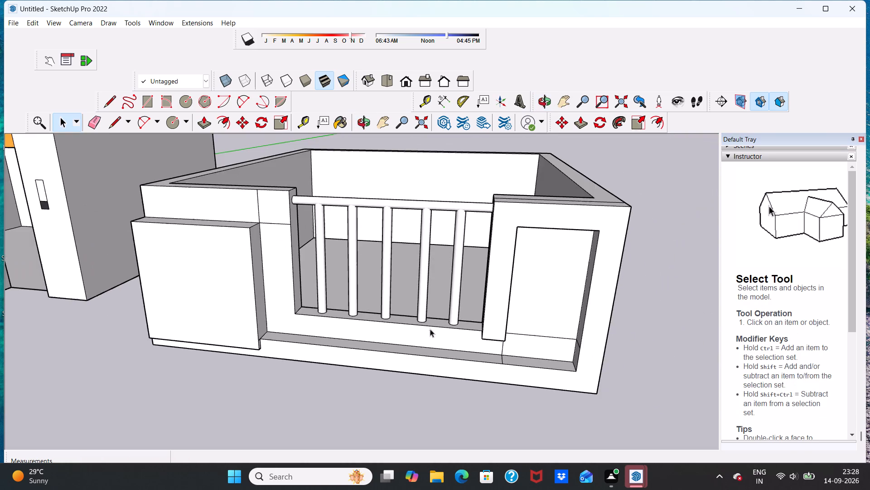
scroll(430, 329, down, 5)
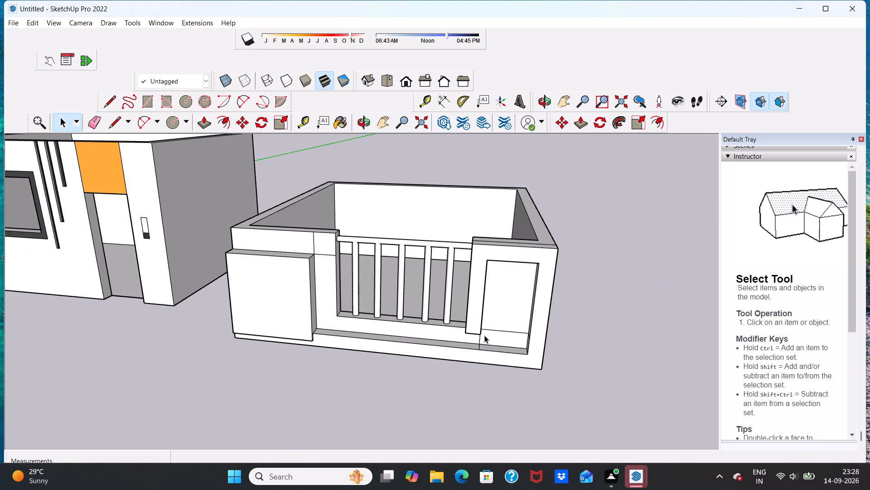
scroll(494, 336, up, 5)
scroll(457, 347, up, 4)
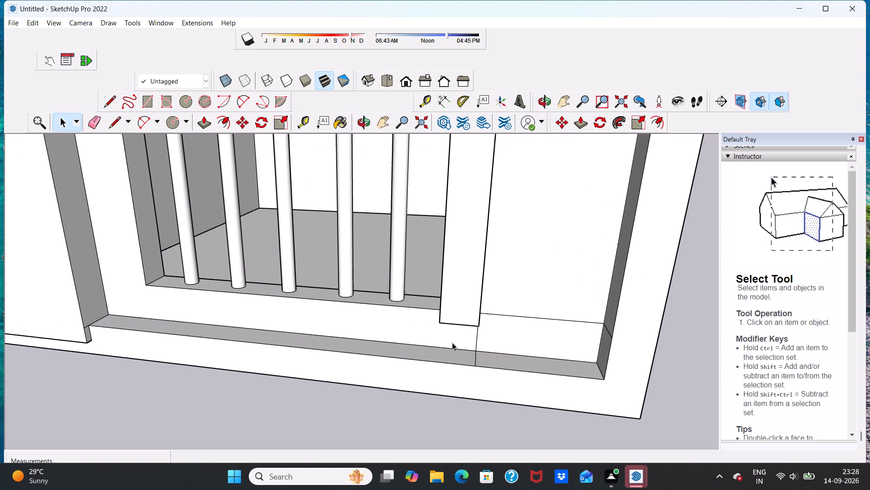
click(203, 124)
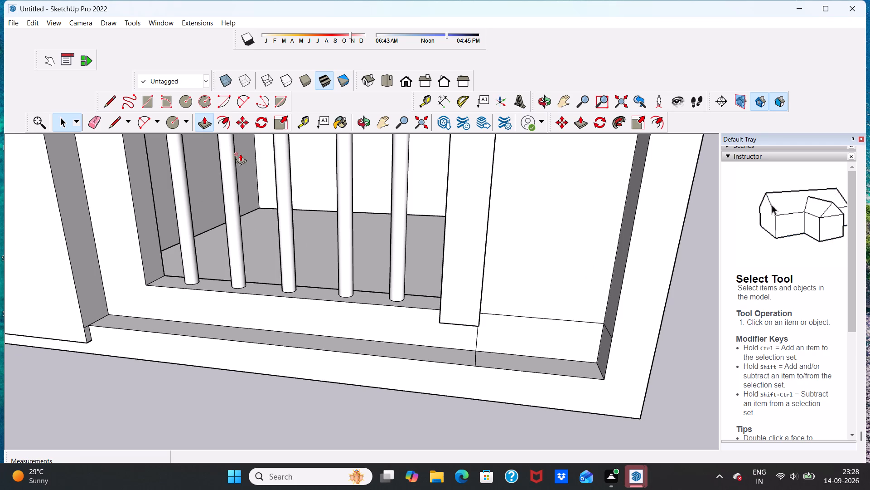
click(542, 330)
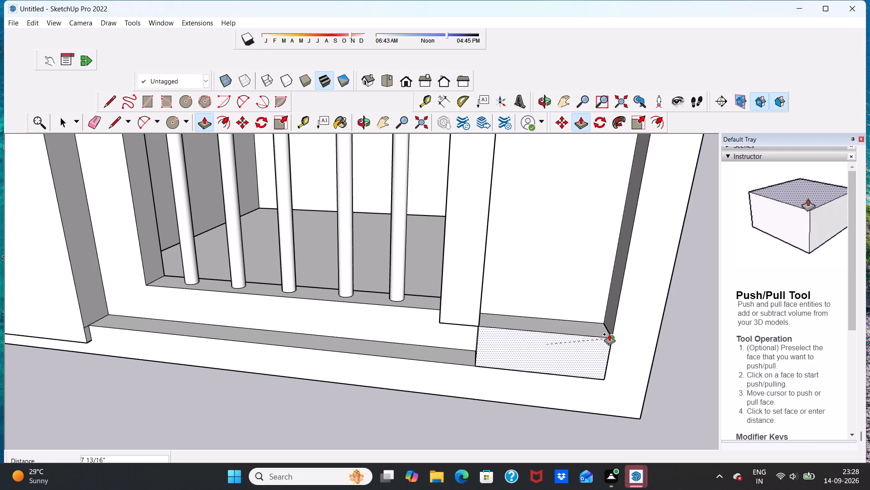
click(613, 333)
scroll(527, 343, down, 6)
key(space)
Draw a vertical line about 9 7/8" long from the railing opening's lower right corner to the bottom edge of the recessed strip.
scroll(469, 350, down, 6)
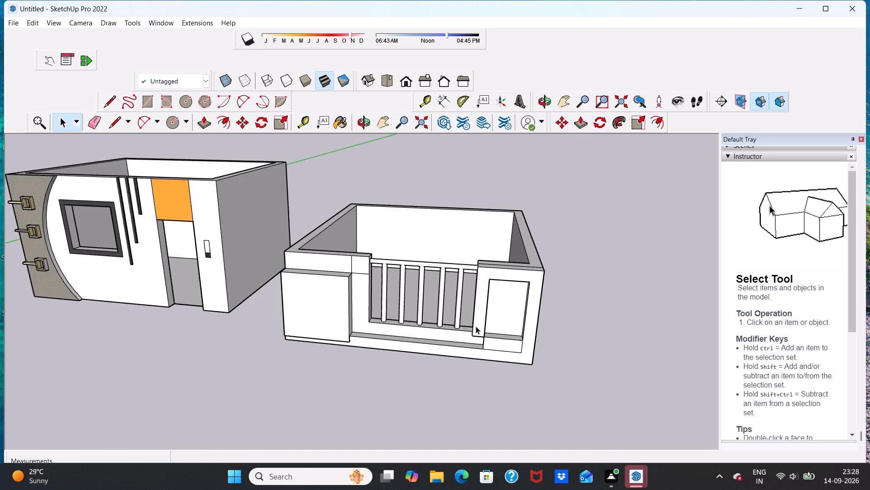
scroll(476, 326, down, 3)
scroll(469, 362, up, 5)
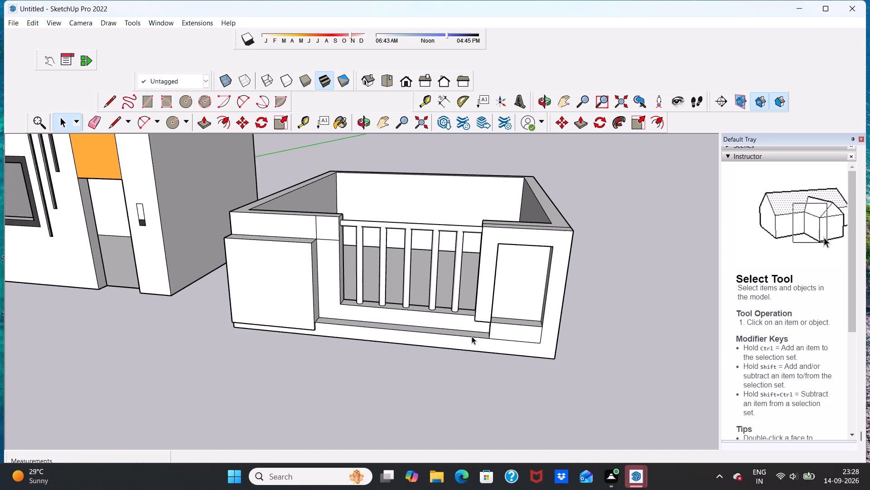
middle_drag(472, 336, 498, 289)
scroll(495, 313, up, 5)
middle_drag(473, 341, 472, 293)
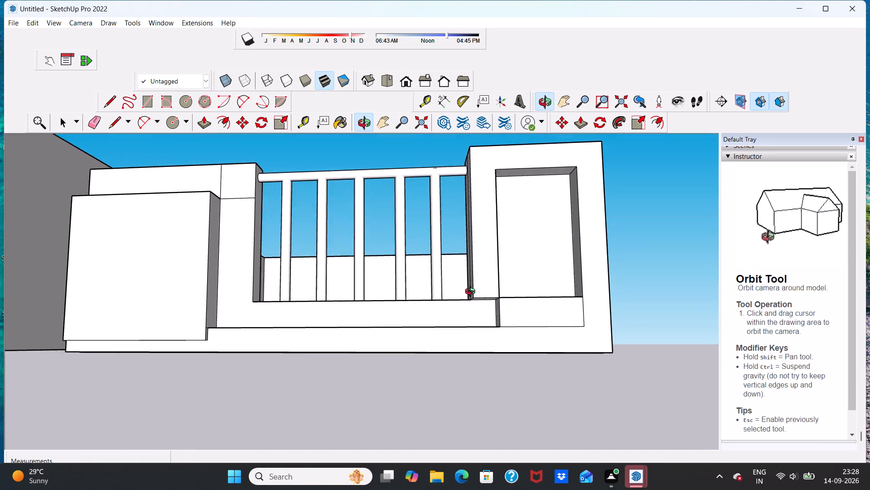
middle_drag(472, 293, 487, 296)
scroll(476, 293, up, 8)
middle_drag(505, 333, 485, 303)
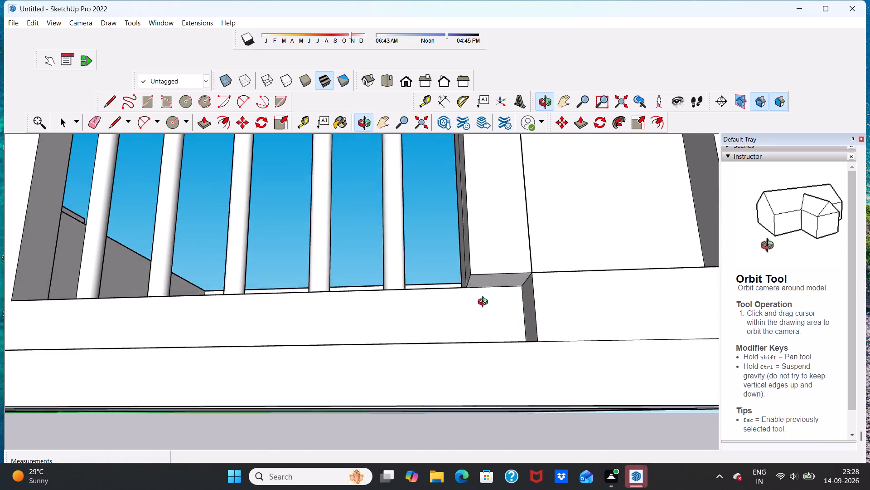
middle_drag(485, 303, 482, 294)
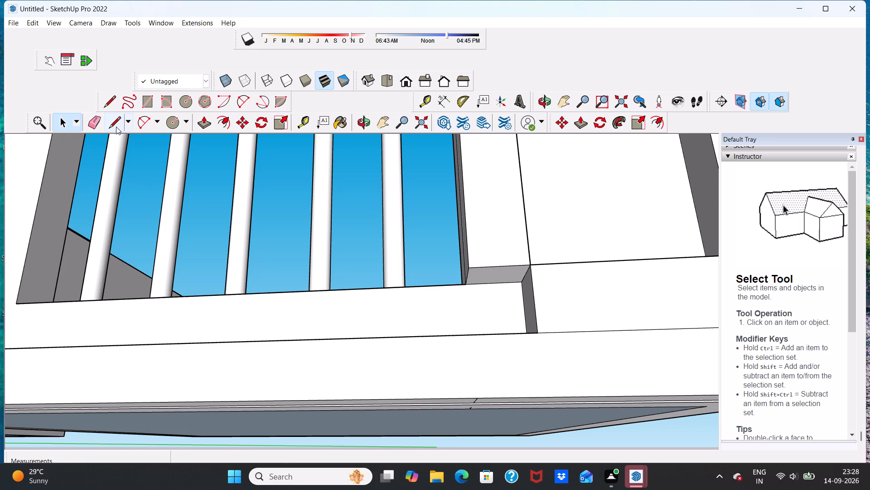
click(116, 126)
scroll(494, 313, up, 4)
click(454, 272)
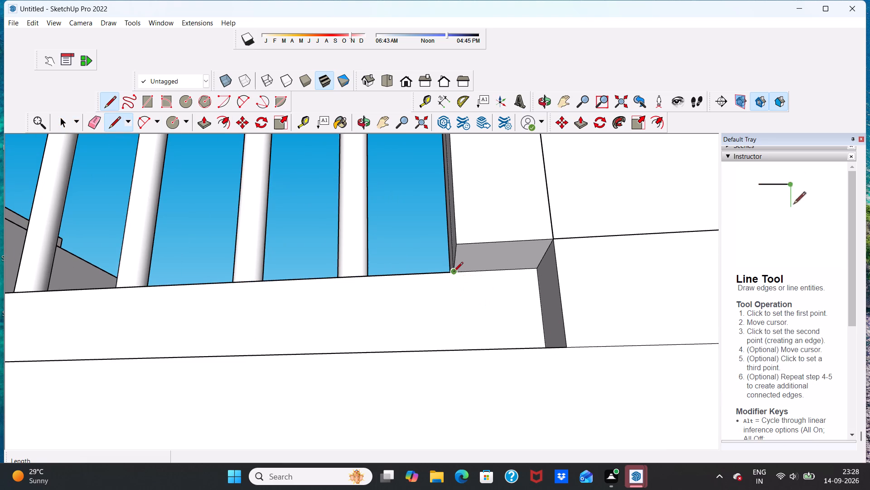
scroll(458, 342, up, 3)
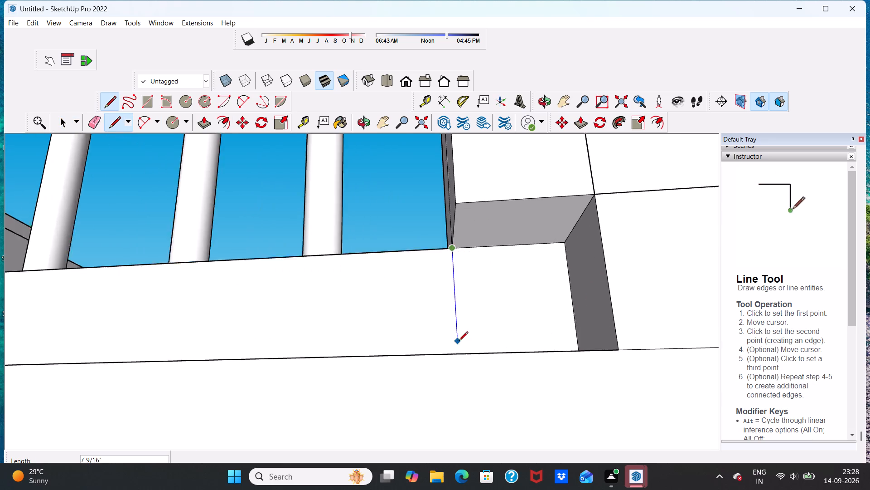
scroll(459, 342, up, 2)
middle_drag(459, 343, 468, 386)
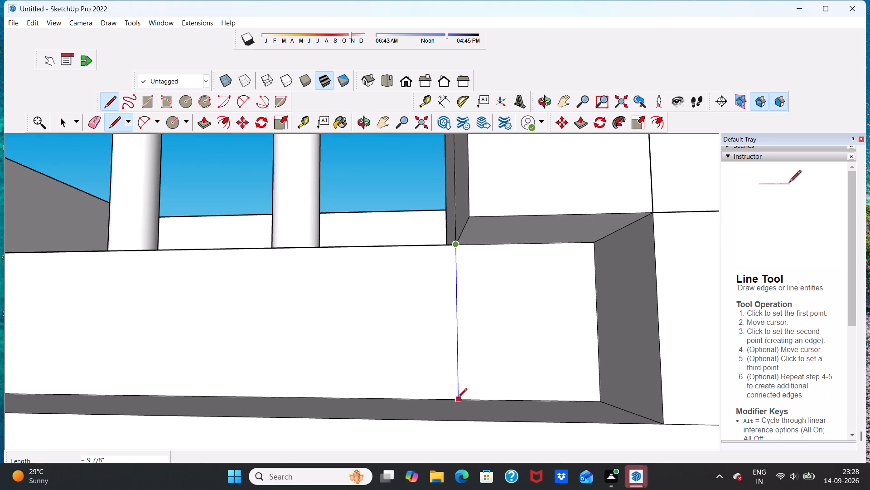
click(455, 402)
scroll(453, 331, down, 6)
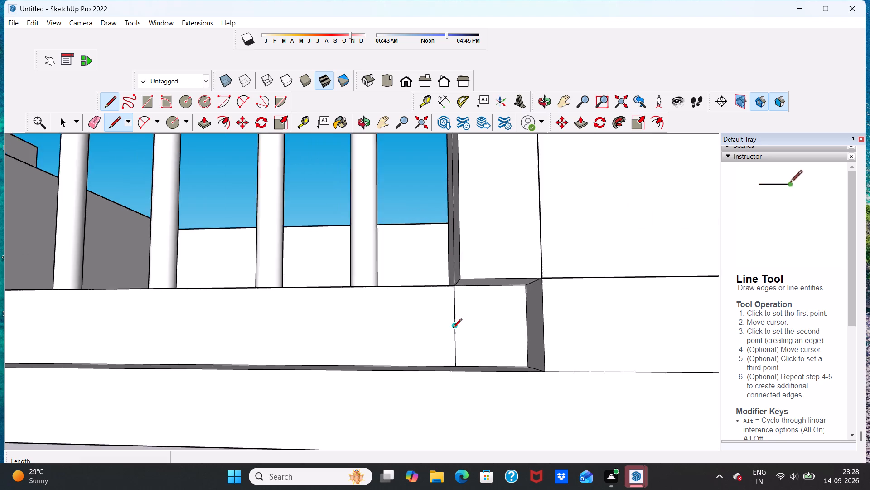
scroll(453, 328, down, 12)
scroll(475, 323, up, 5)
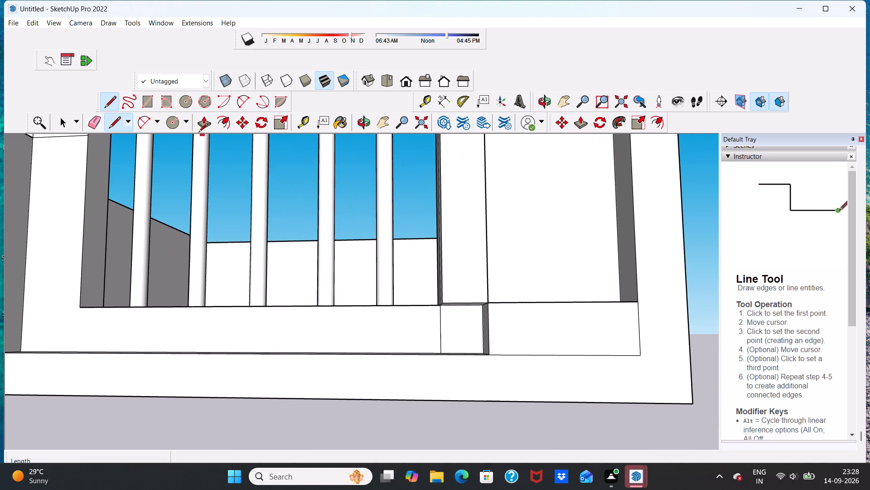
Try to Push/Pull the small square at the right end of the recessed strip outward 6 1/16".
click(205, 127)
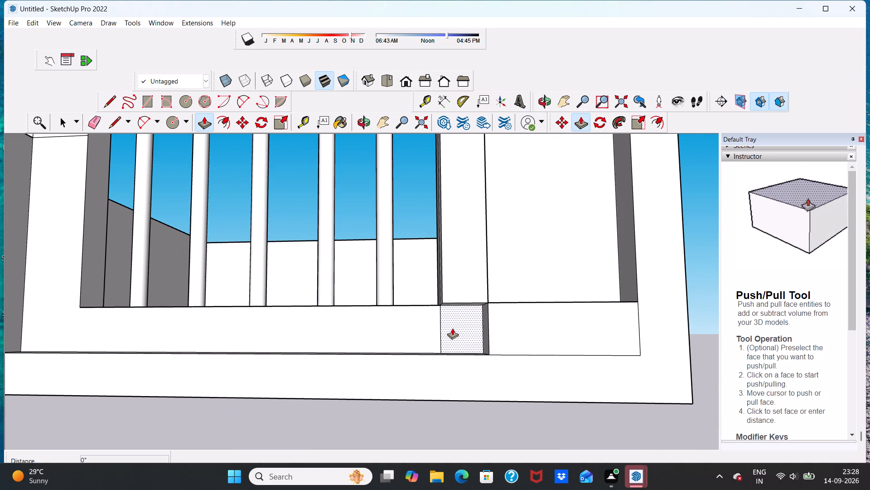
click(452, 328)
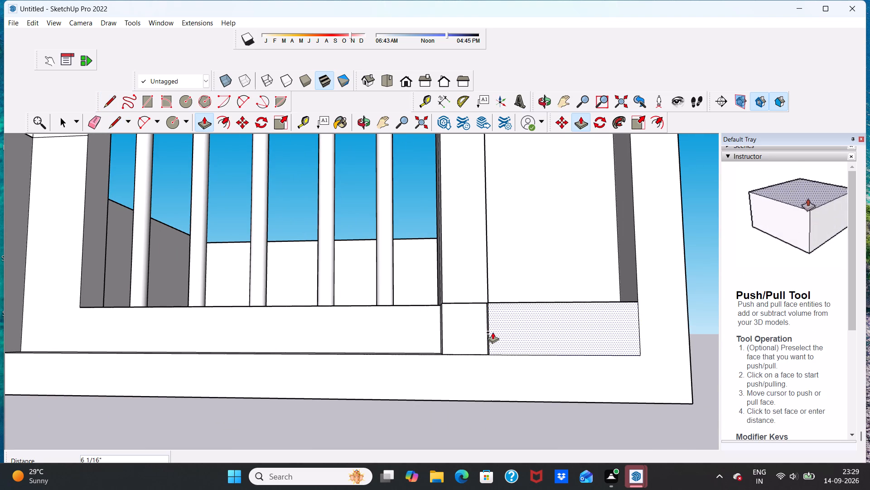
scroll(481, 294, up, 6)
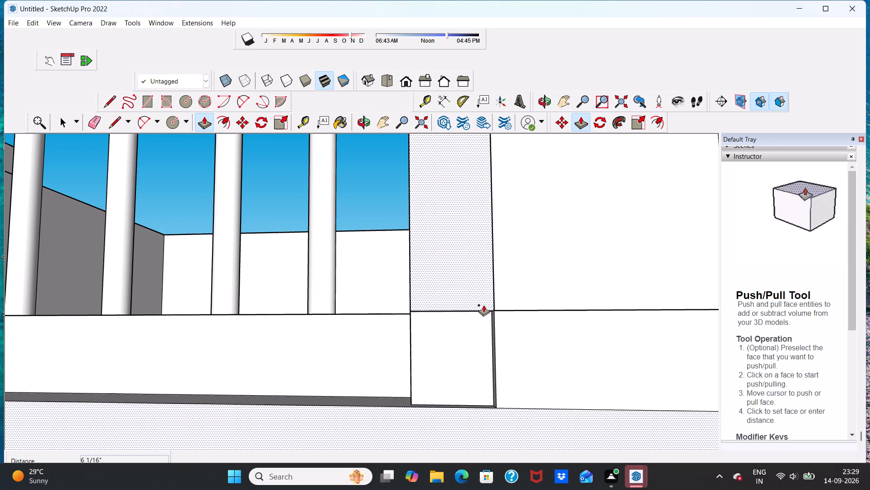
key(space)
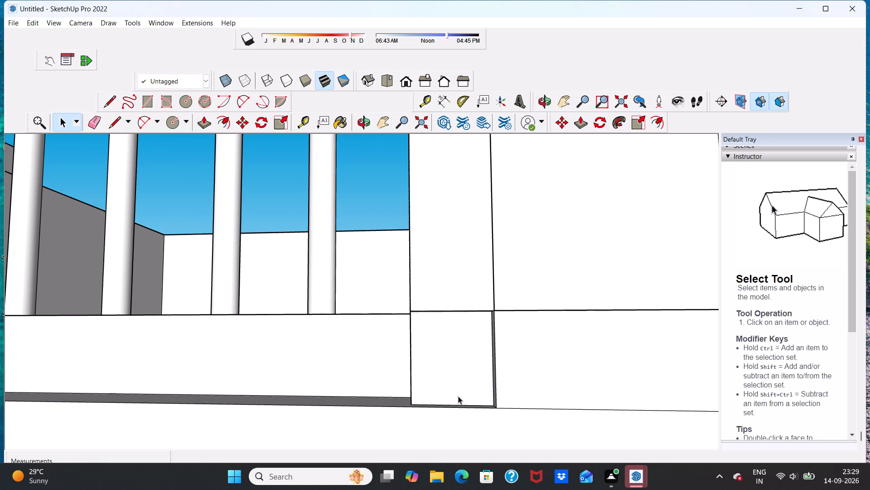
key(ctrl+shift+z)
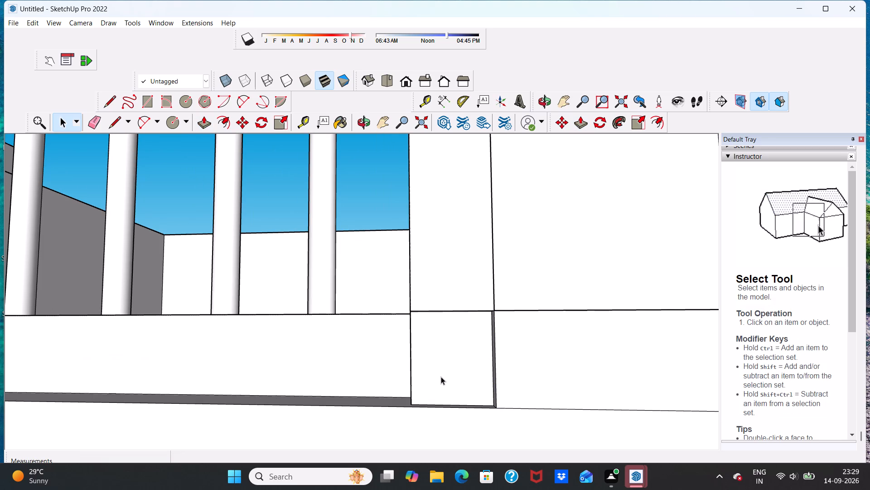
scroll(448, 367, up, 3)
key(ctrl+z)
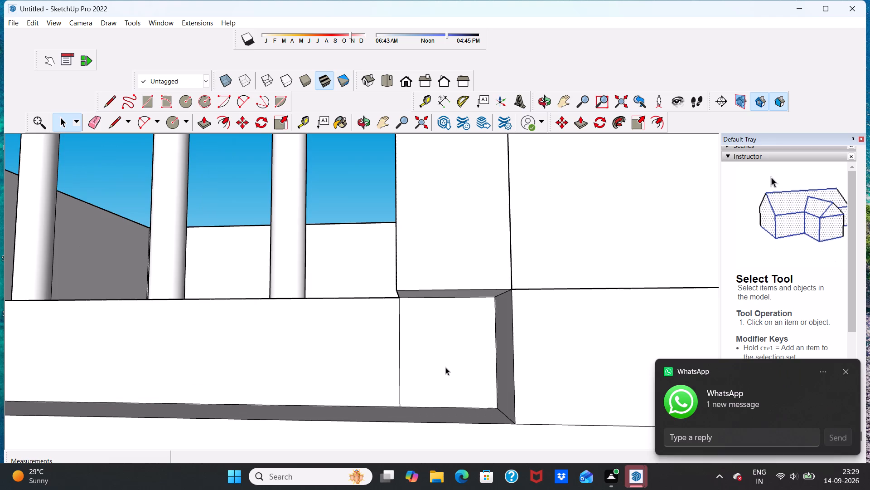
Push/Pull the small square at the right end of the recessed strip outward 7 13/16", flush with the surrounding frame.
scroll(446, 360, down, 14)
scroll(469, 297, up, 4)
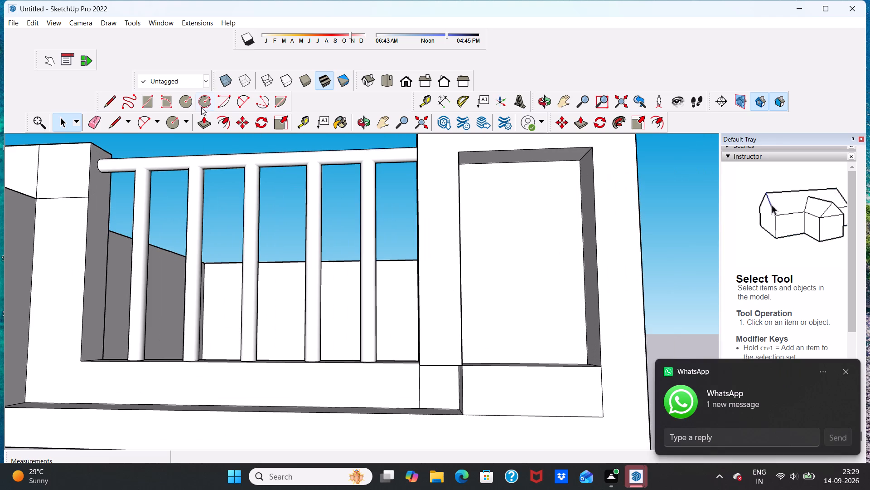
click(200, 127)
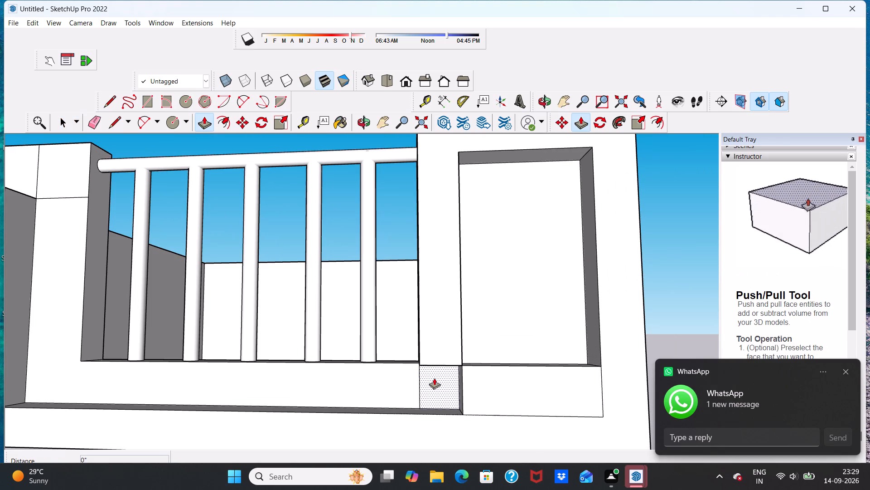
click(434, 378)
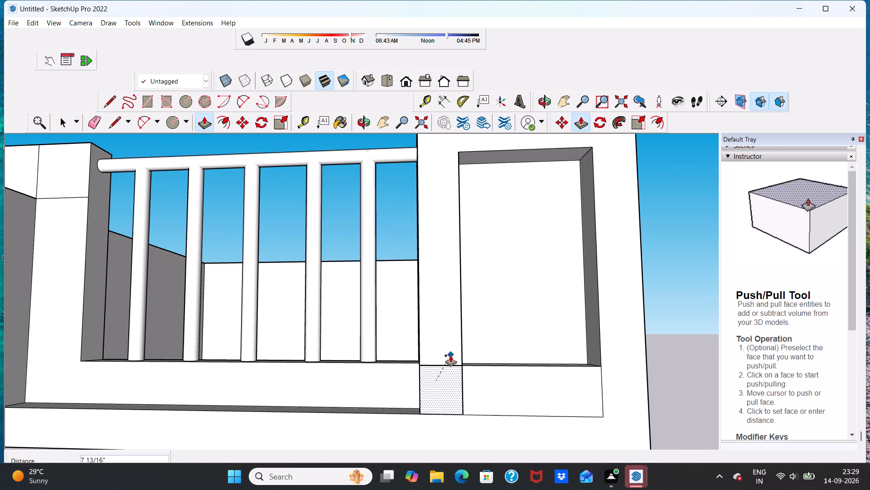
click(450, 355)
scroll(448, 375, down, 11)
scroll(458, 361, up, 6)
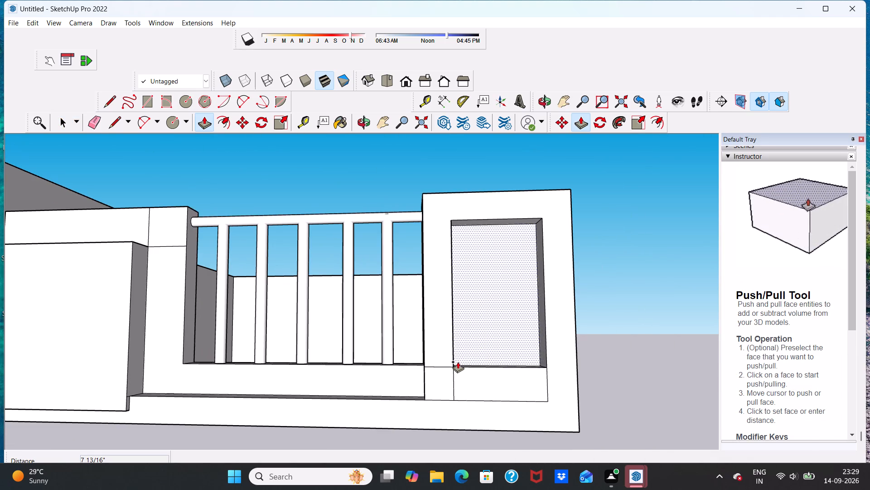
key(space)
Erase the leftover edge above the filled square and the vertical edges on both sides of the rectangle beneath the right panel.
scroll(458, 361, down, 6)
scroll(444, 332, up, 4)
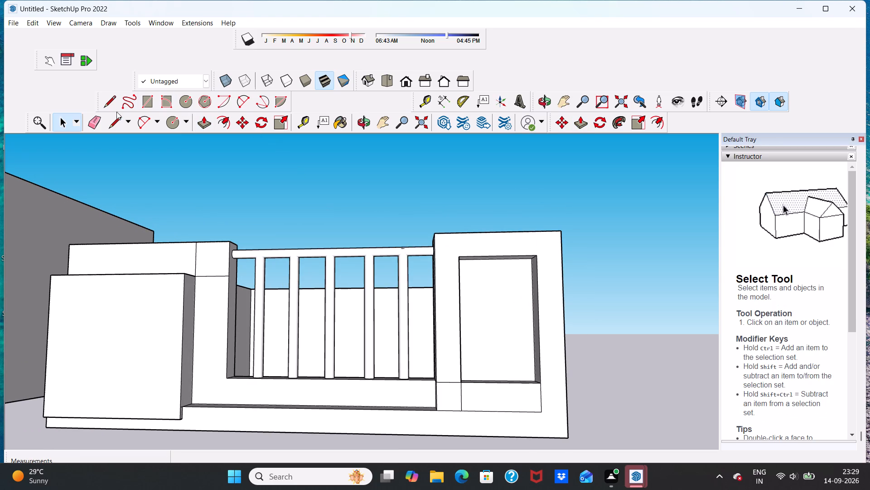
click(97, 124)
scroll(425, 367, up, 6)
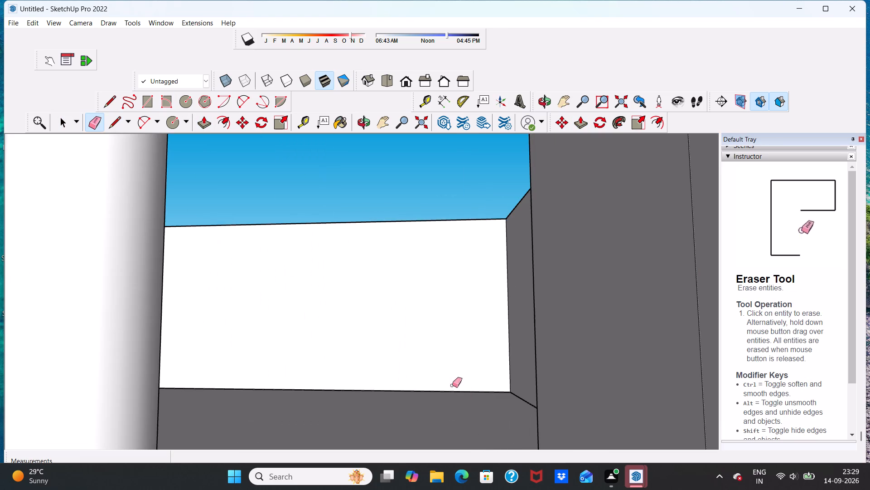
scroll(464, 388, down, 10)
scroll(479, 399, up, 5)
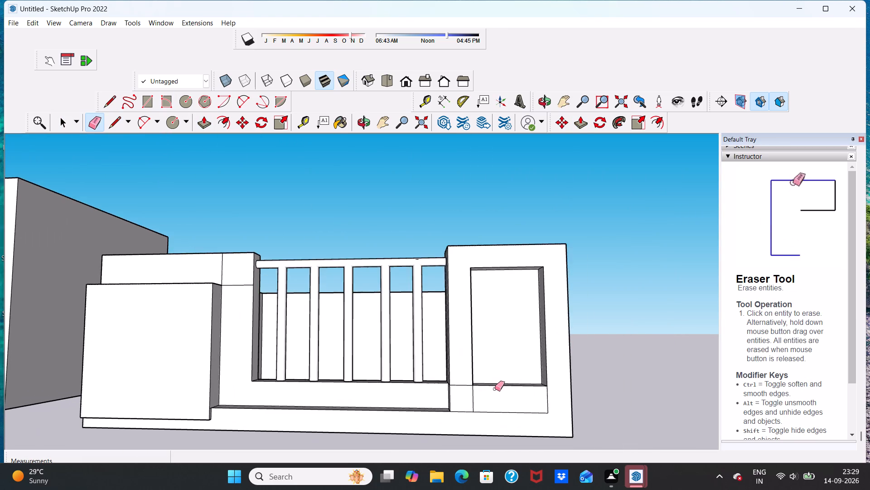
scroll(495, 387, up, 6)
scroll(440, 385, up, 5)
click(441, 381)
scroll(445, 384, down, 2)
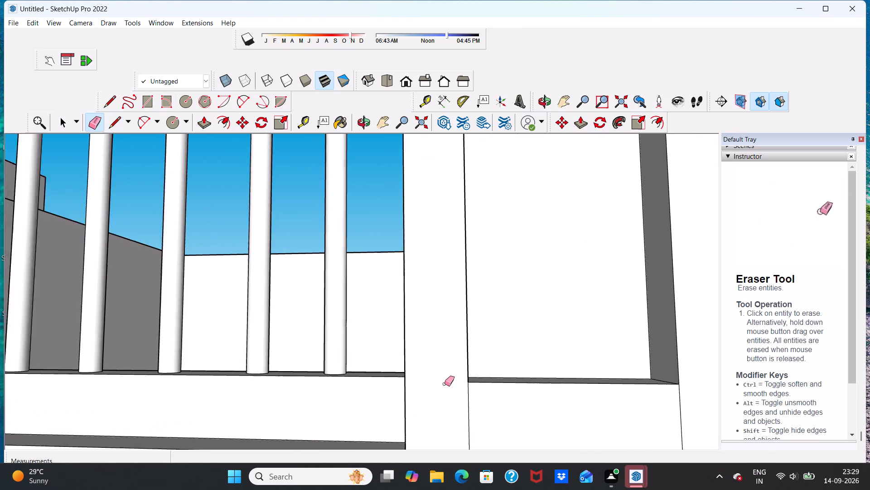
scroll(445, 384, down, 7)
scroll(476, 405, up, 5)
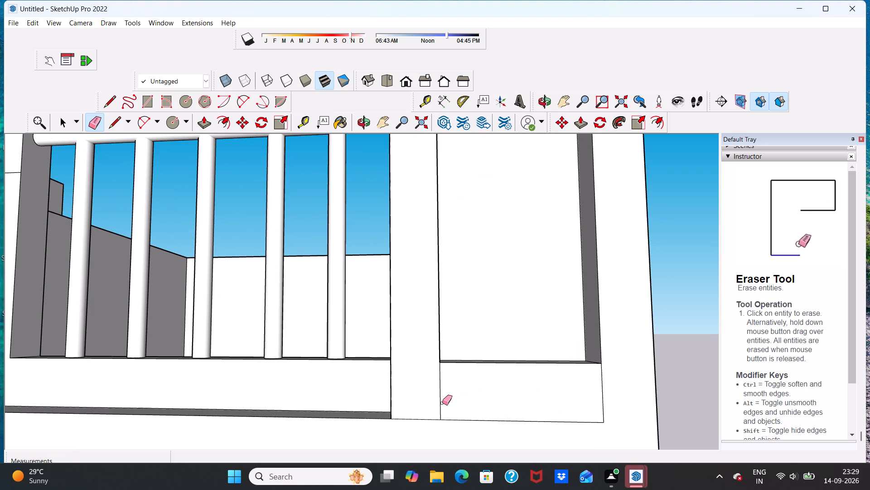
click(440, 404)
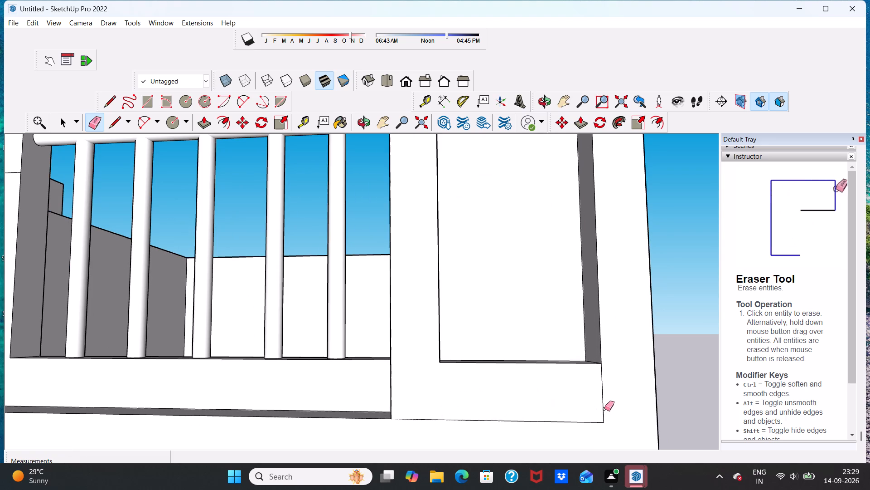
scroll(609, 409, up, 3)
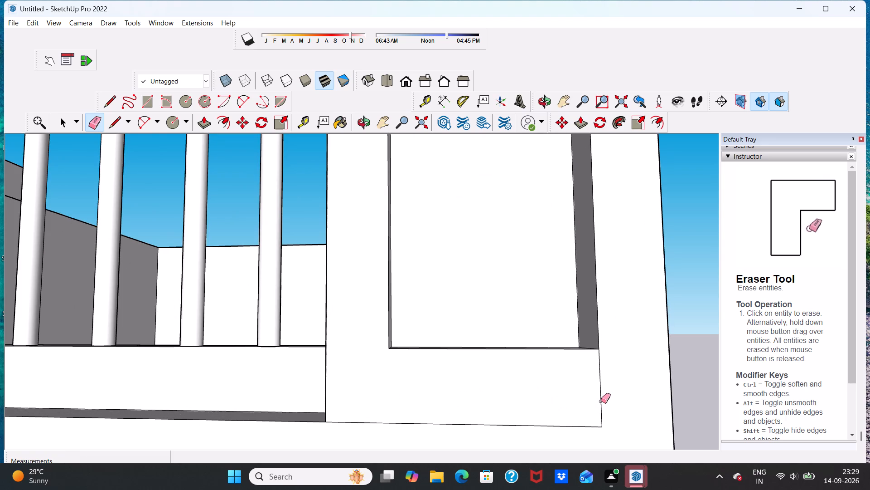
click(601, 401)
scroll(609, 401, down, 13)
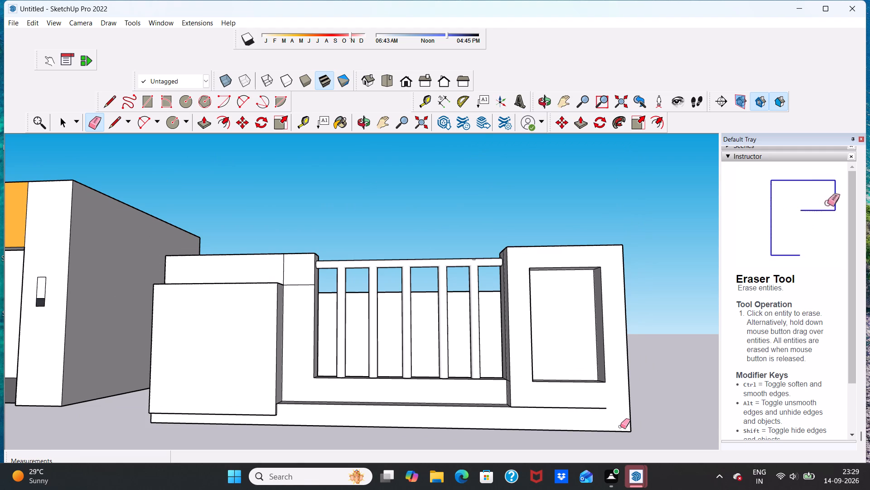
Erase the leftover horizontal edge segments below the right panel, up to the end of the recessed strip.
scroll(592, 400, up, 6)
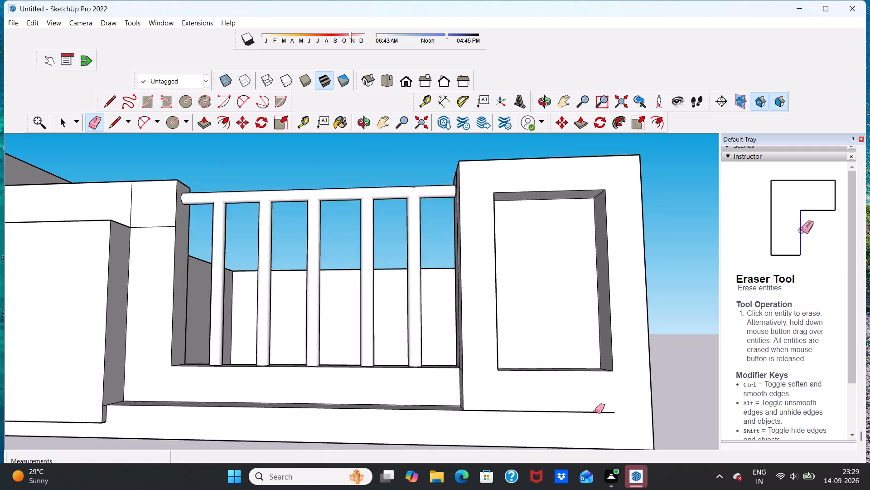
scroll(595, 412, up, 2)
scroll(597, 406, down, 10)
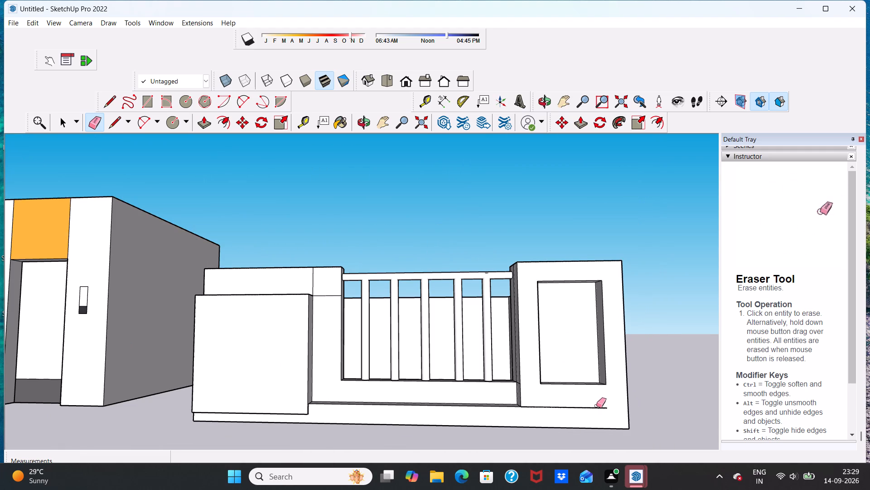
scroll(599, 416, up, 5)
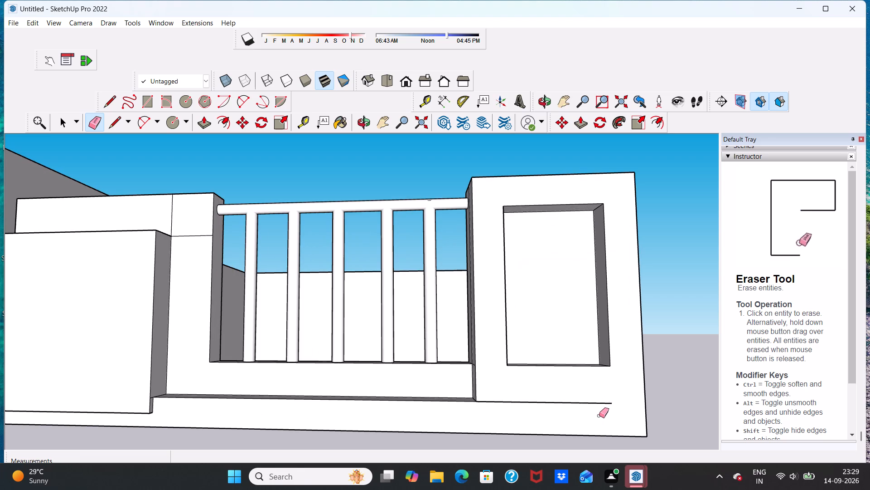
click(597, 402)
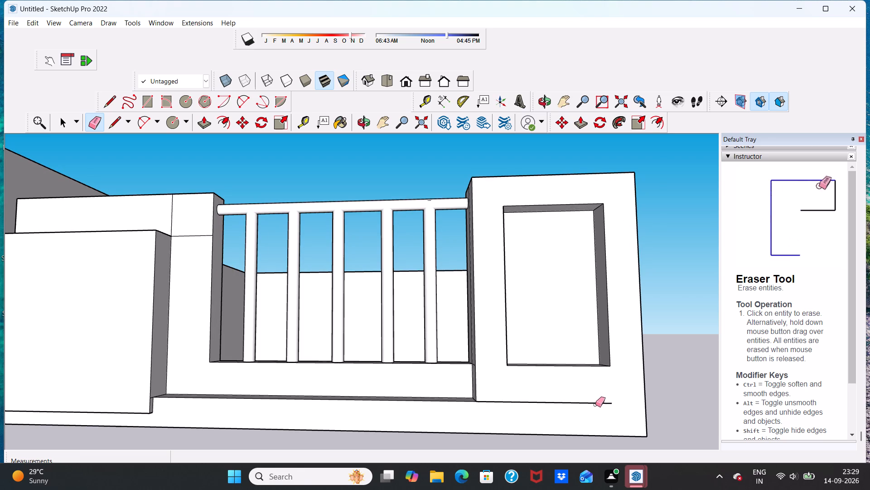
scroll(595, 402, up, 4)
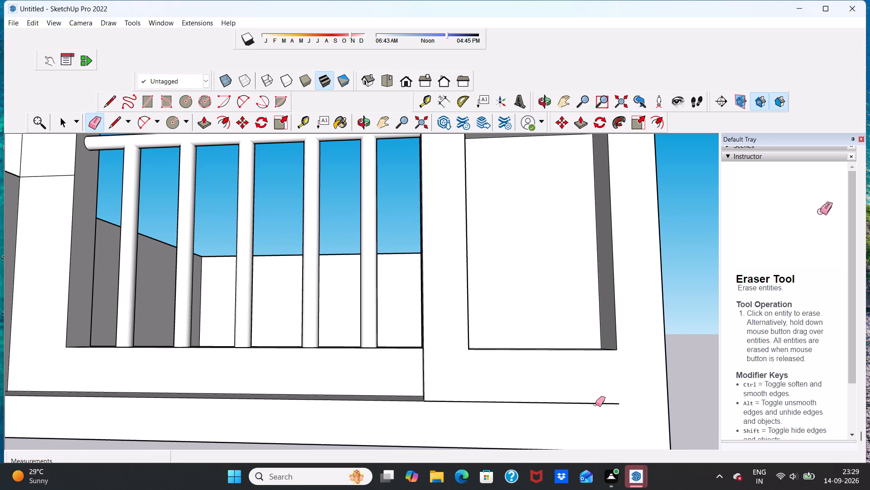
click(595, 404)
scroll(595, 404, down, 5)
scroll(531, 407, up, 3)
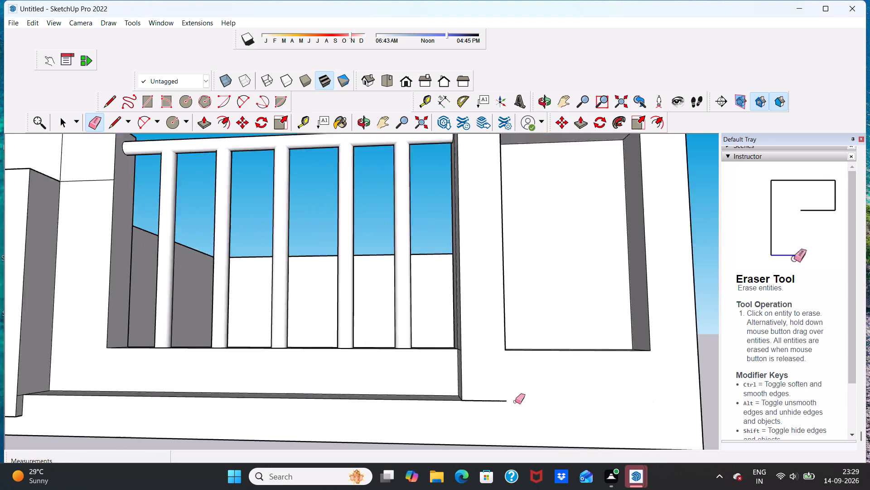
scroll(515, 402, up, 6)
click(484, 399)
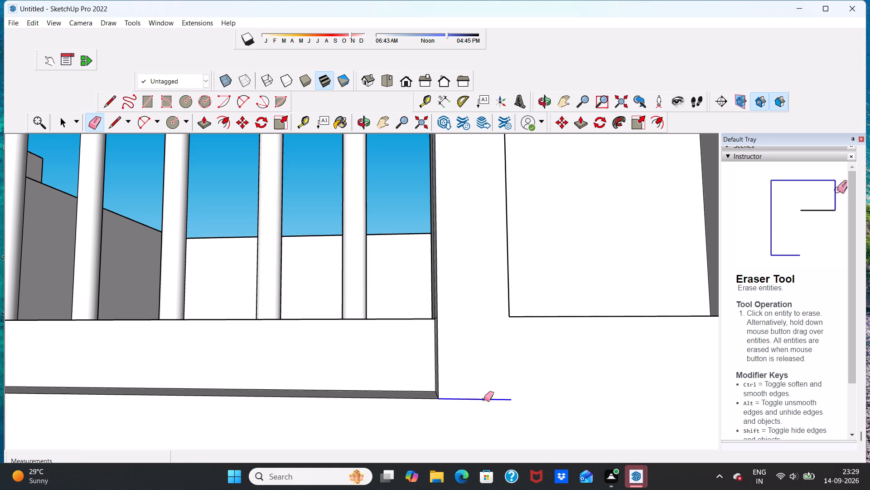
Examine the second enclosure's front wall, railing and panels from several angles and distances.
scroll(490, 400, down, 20)
scroll(490, 400, down, 4)
middle_drag(486, 361, 483, 367)
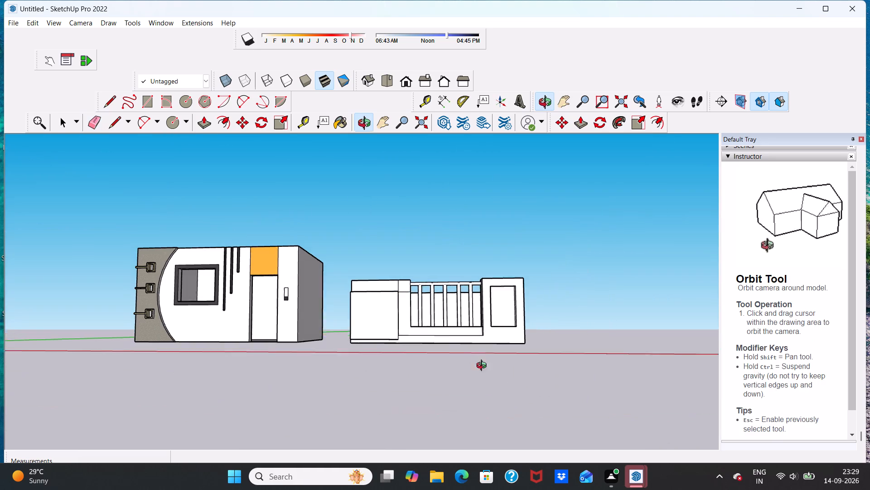
middle_drag(483, 367, 464, 440)
middle_drag(450, 411, 491, 380)
middle_drag(488, 380, 479, 340)
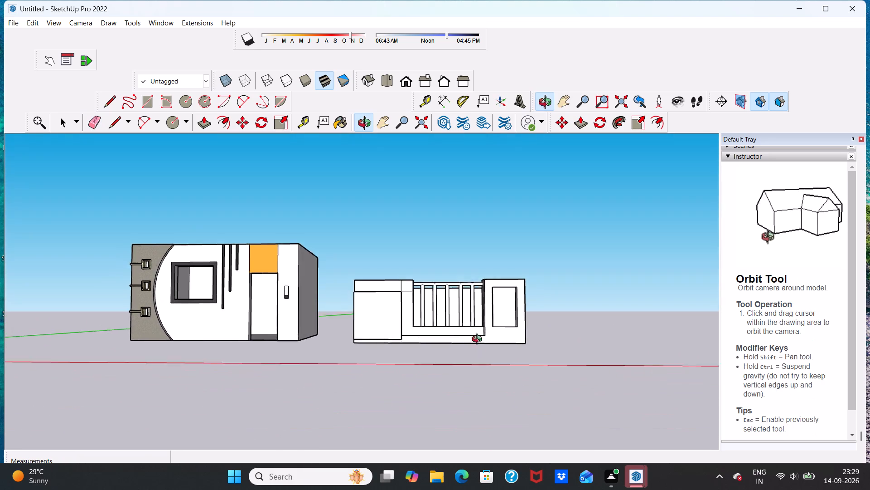
middle_drag(479, 340, 479, 388)
scroll(456, 345, up, 8)
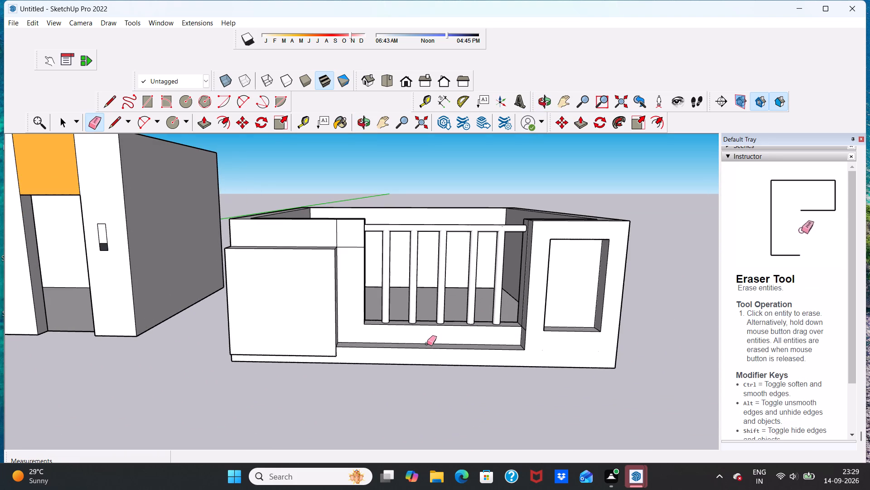
scroll(367, 288, up, 3)
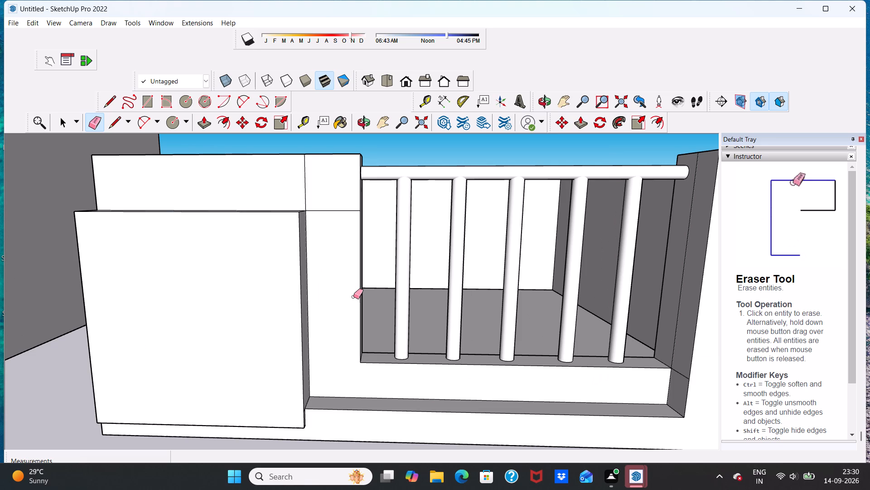
scroll(353, 296, down, 2)
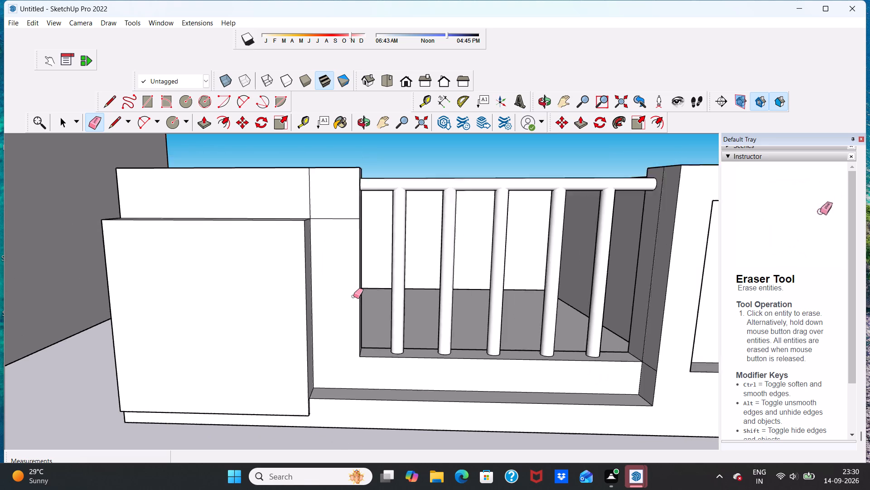
scroll(353, 296, down, 9)
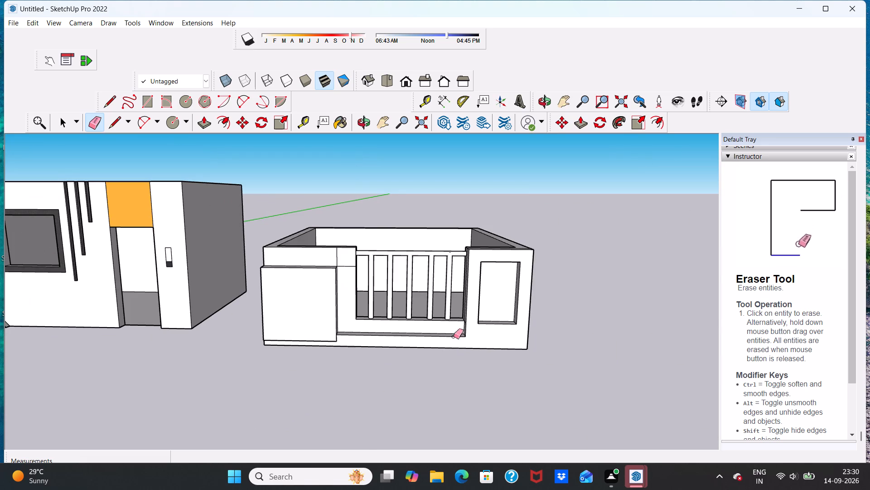
scroll(336, 282, up, 3)
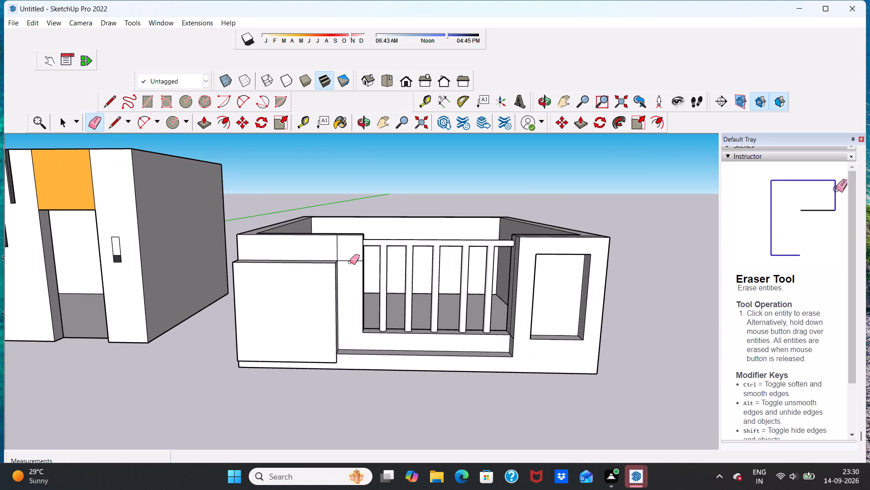
scroll(348, 264, down, 8)
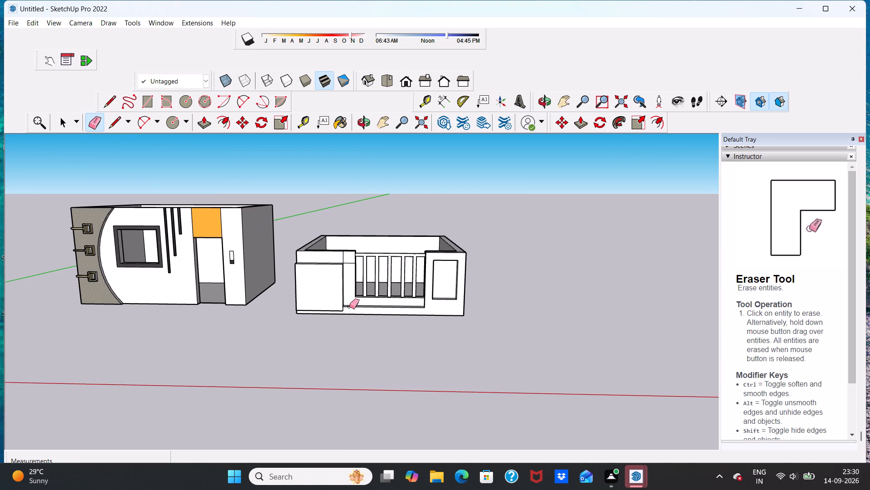
scroll(349, 307, down, 7)
scroll(402, 299, up, 8)
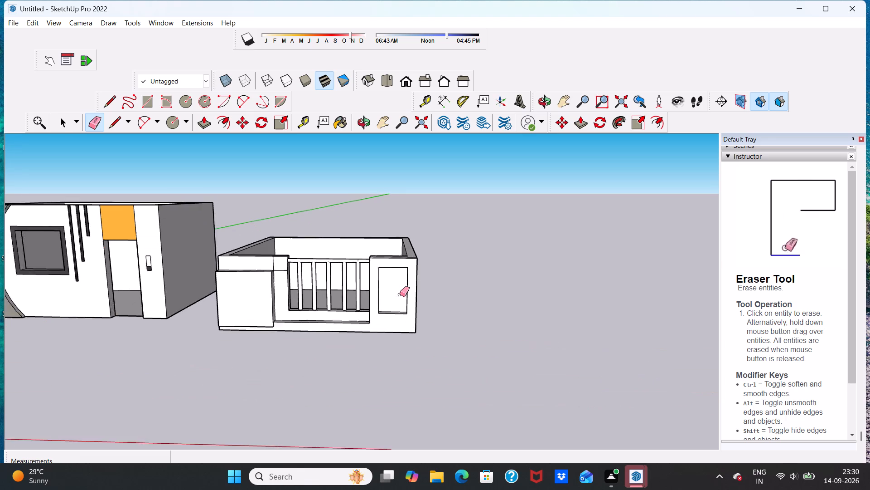
scroll(400, 294, up, 1)
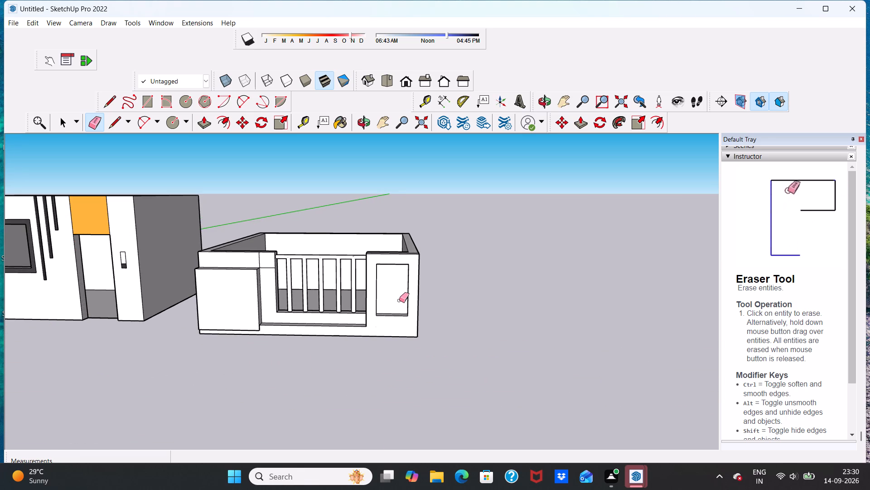
scroll(399, 300, up, 5)
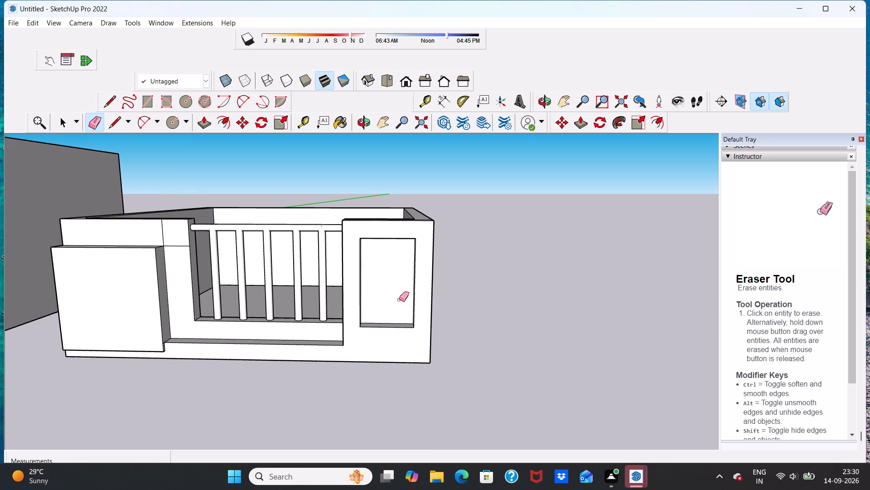
scroll(399, 297, up, 2)
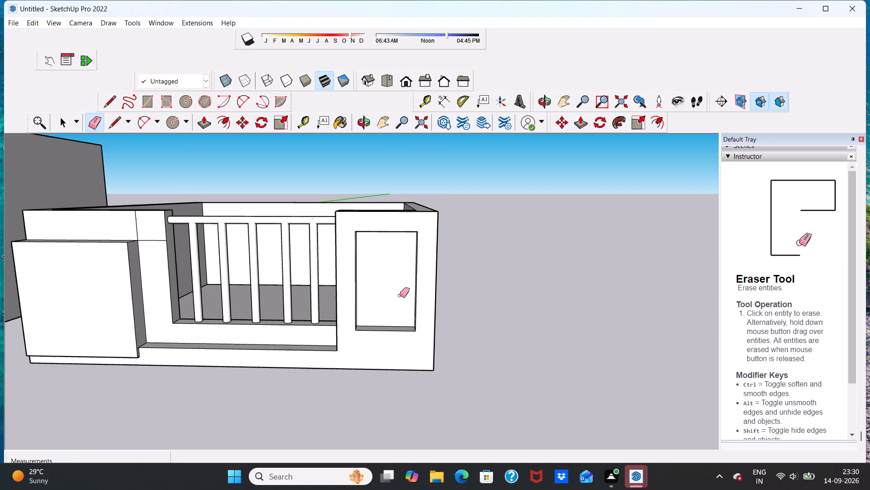
scroll(400, 295, down, 4)
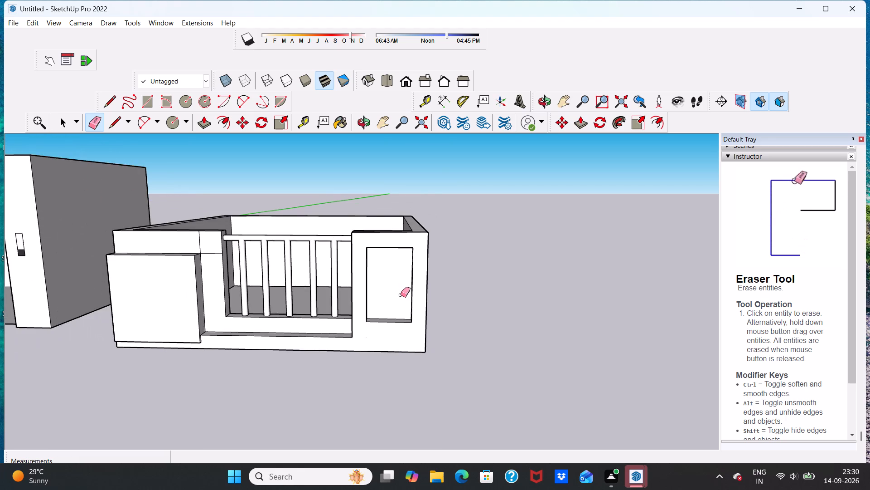
scroll(401, 294, down, 2)
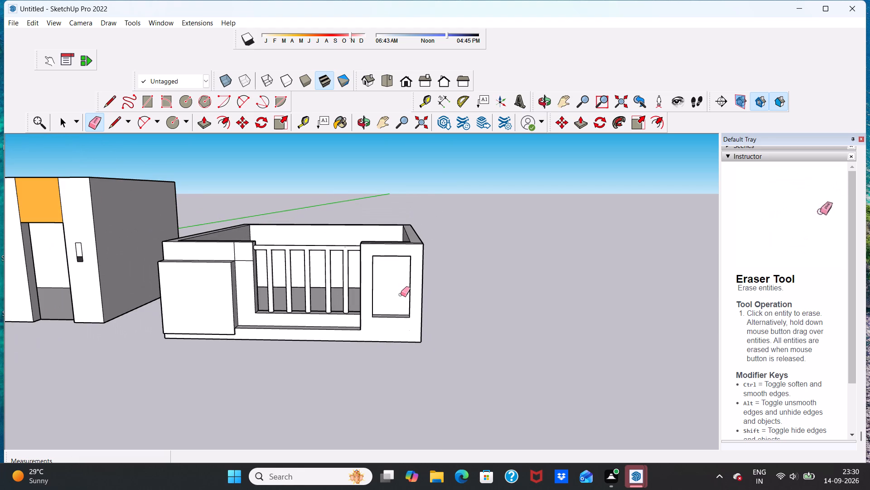
scroll(401, 286, up, 2)
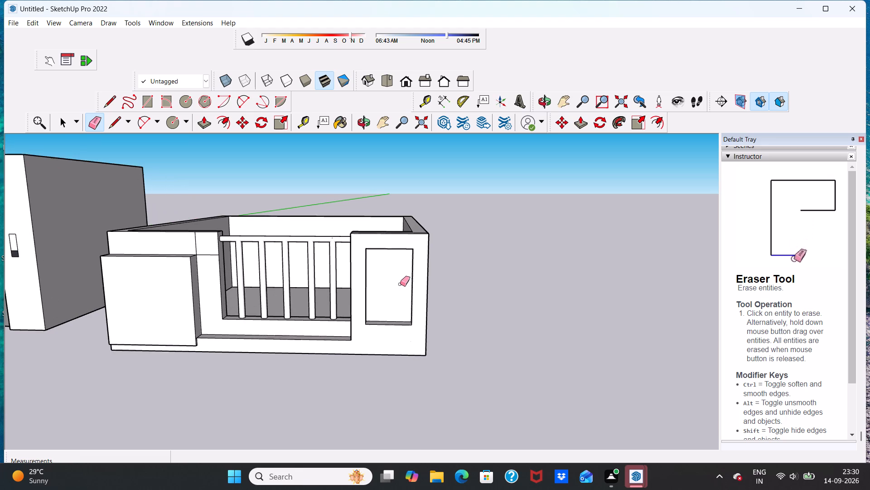
scroll(400, 284, up, 1)
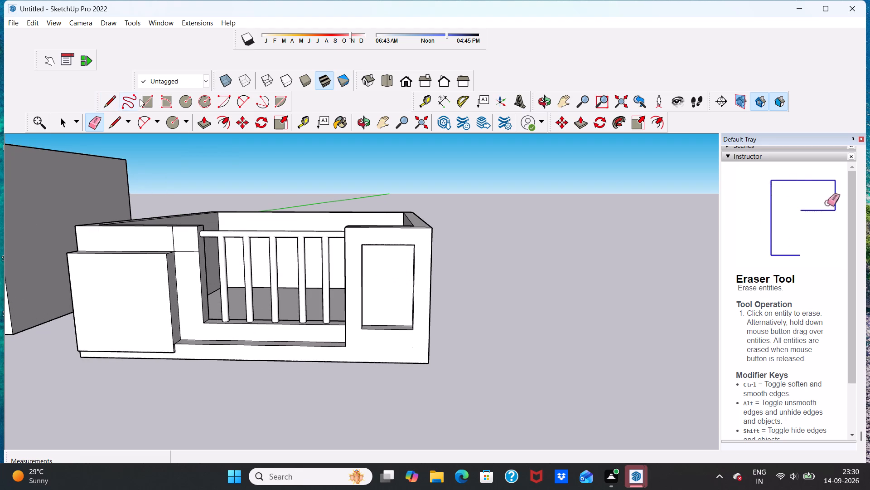
Draw a horizontal line about 2' 3 1/4" long across the back face of the right recessed panel, below its mid-height.
click(118, 122)
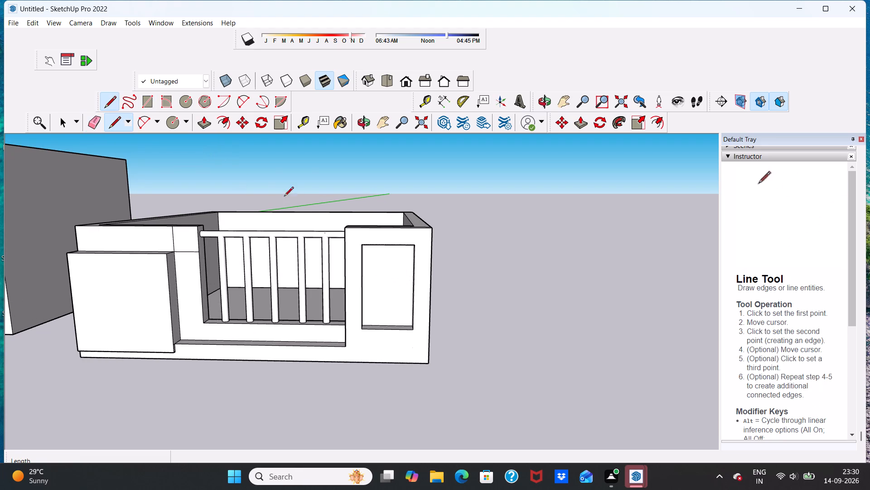
scroll(392, 302, up, 9)
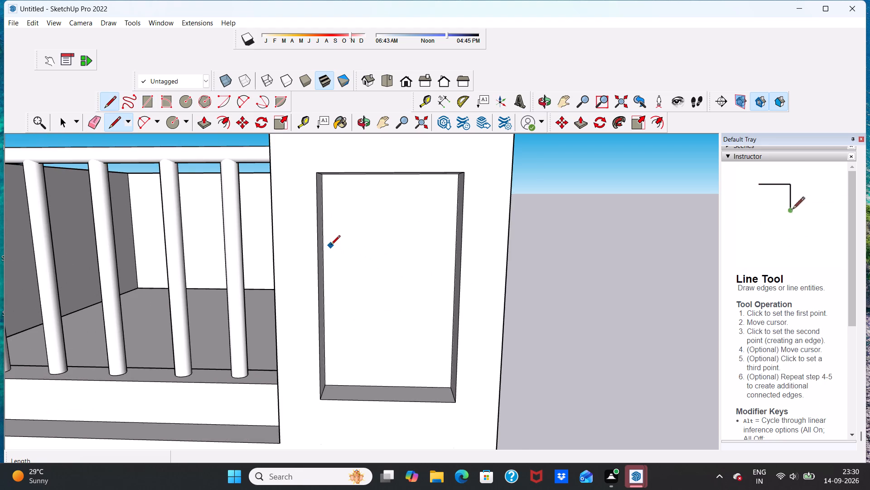
scroll(331, 245, up, 1)
middle_drag(331, 245, 319, 264)
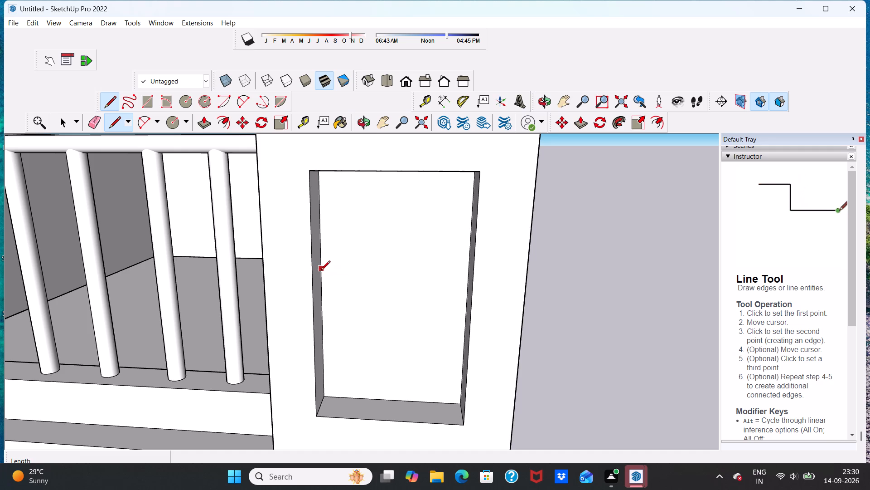
click(322, 317)
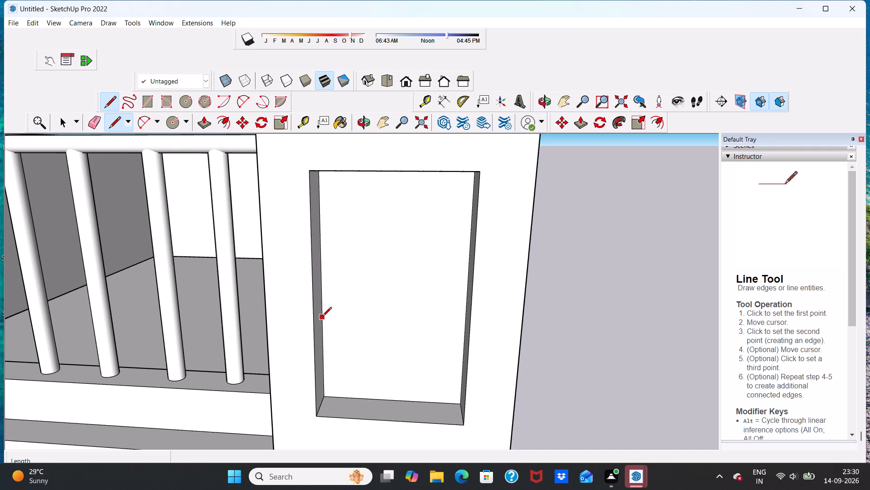
click(463, 323)
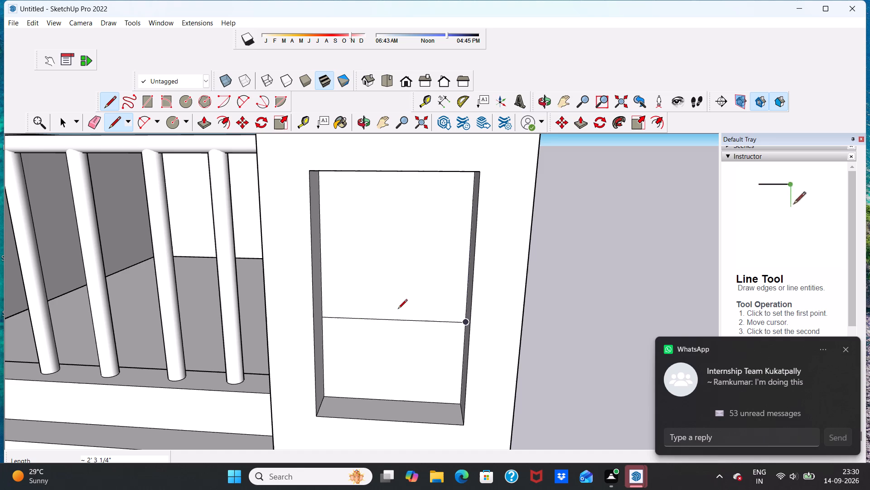
middle_drag(387, 315, 505, 306)
scroll(457, 307, up, 4)
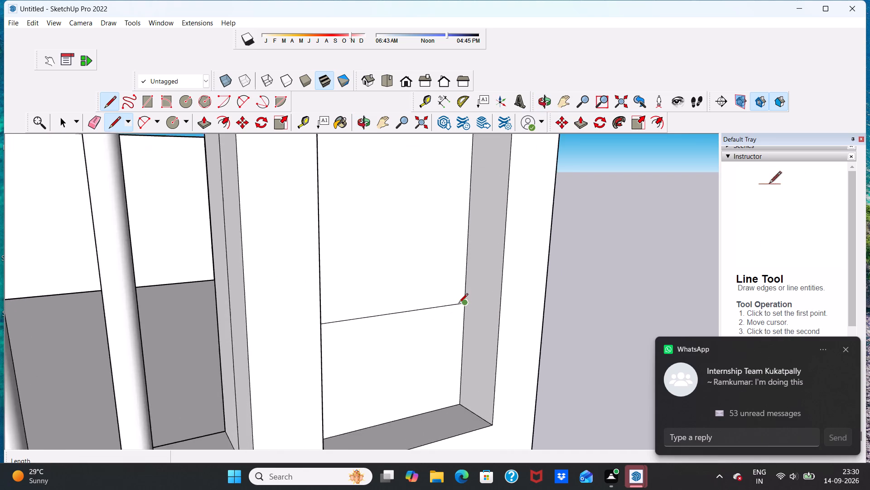
key(space)
Push/Pull the upper part of the divided right recessed panel outward about 7 1/16".
scroll(447, 290, down, 10)
scroll(453, 257, up, 4)
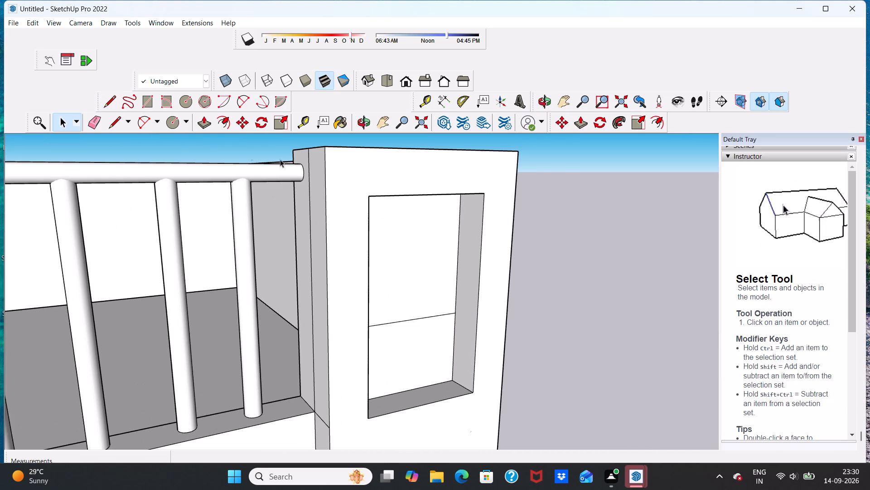
click(208, 125)
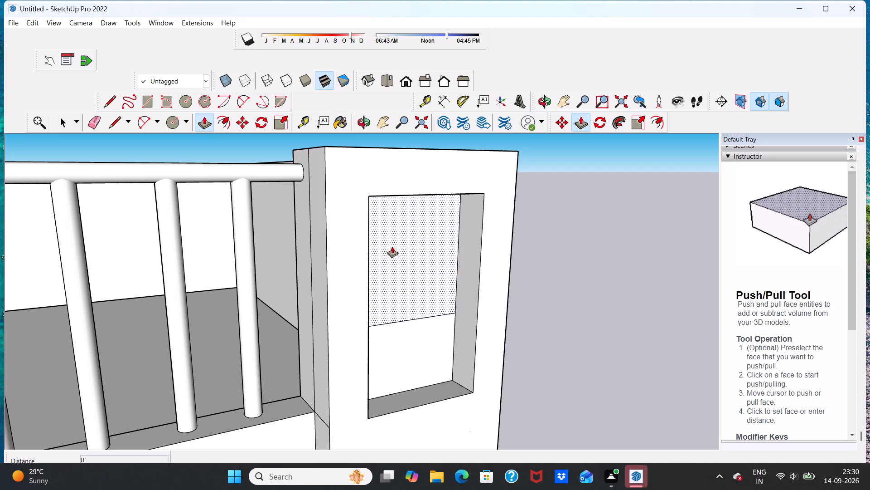
click(395, 247)
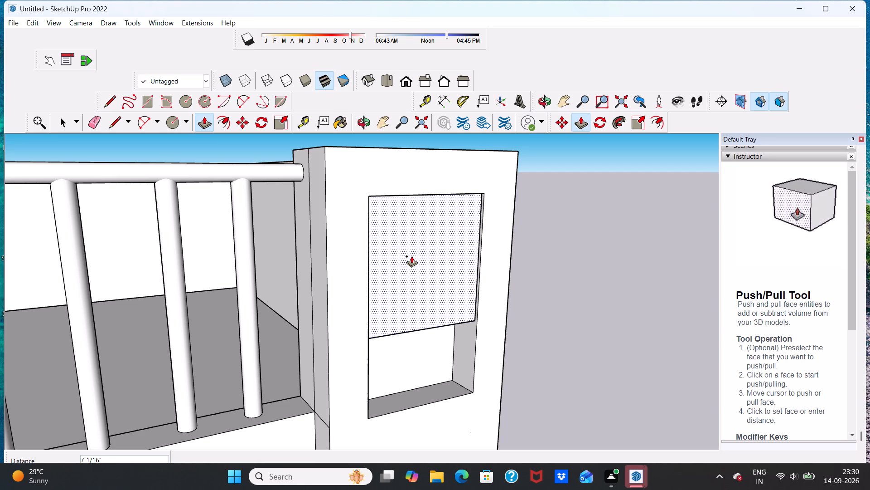
click(411, 255)
key(space)
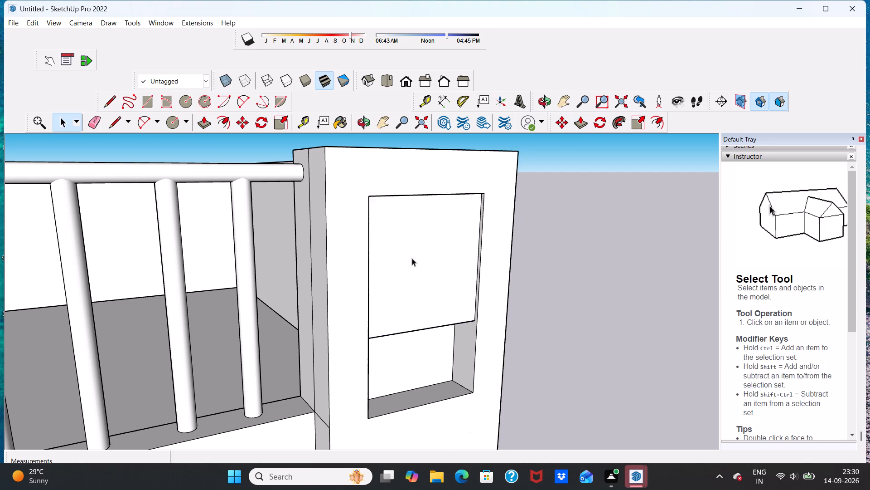
Examine the right panel's raised upper part and lower recess together with the rest of the enclosure's front.
scroll(412, 258, down, 7)
middle_drag(439, 293, 337, 305)
middle_drag(423, 285, 371, 272)
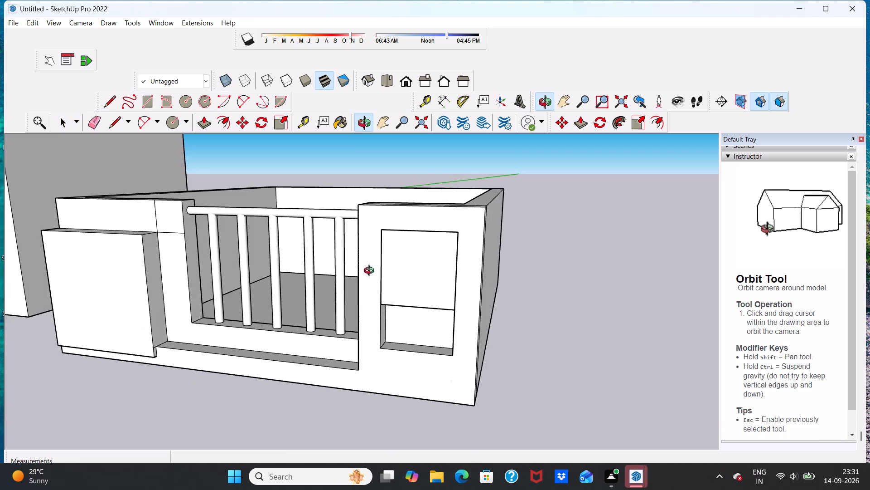
middle_drag(371, 272, 387, 272)
scroll(411, 272, down, 2)
scroll(410, 274, up, 3)
scroll(410, 274, down, 4)
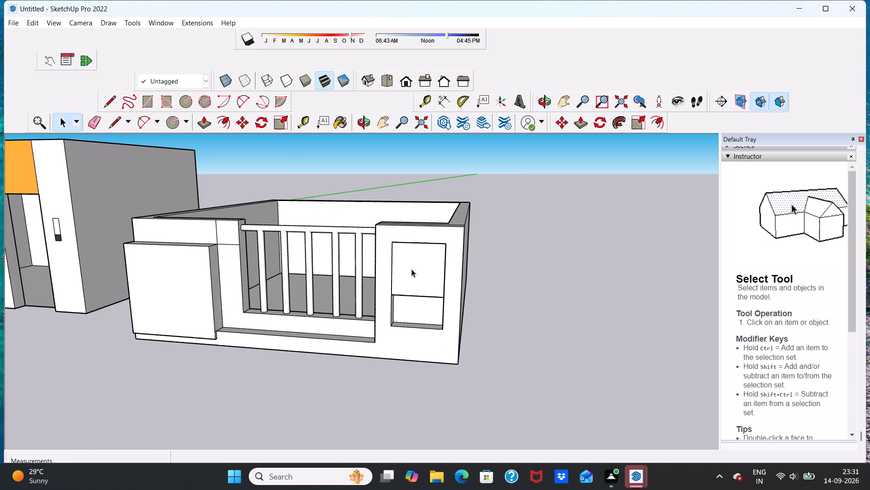
scroll(411, 269, down, 4)
scroll(392, 318, up, 5)
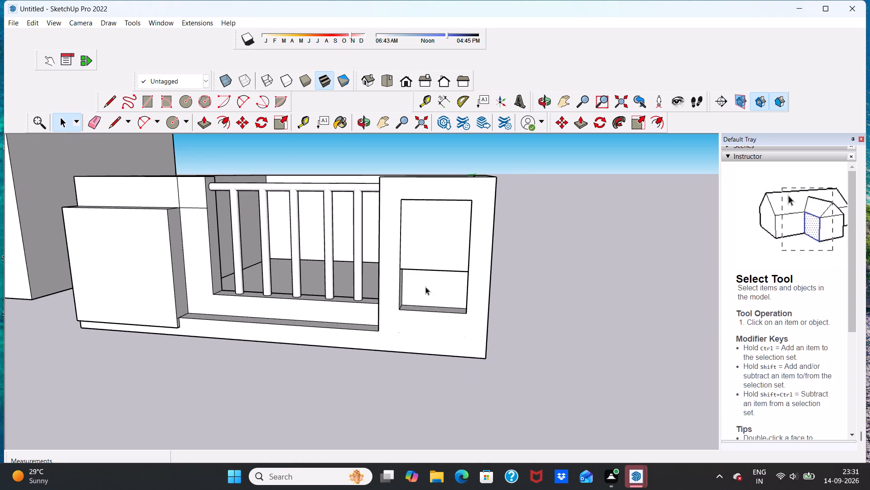
middle_drag(425, 287, 457, 262)
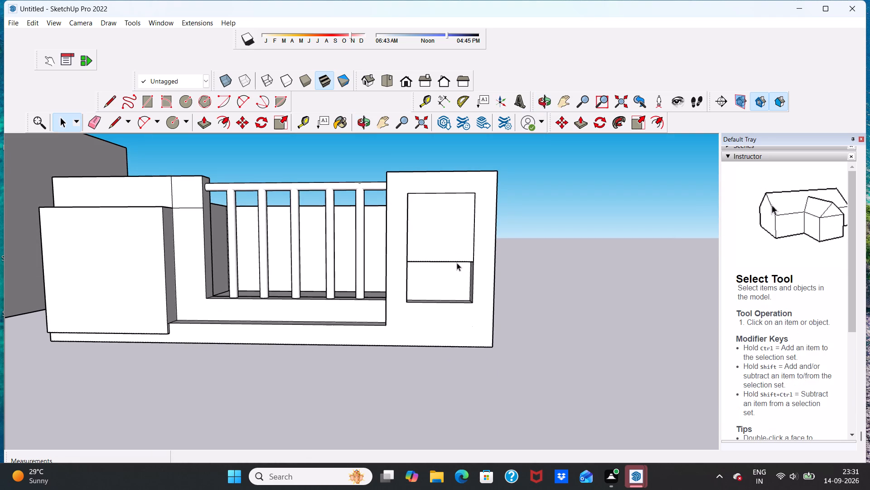
scroll(419, 295, down, 6)
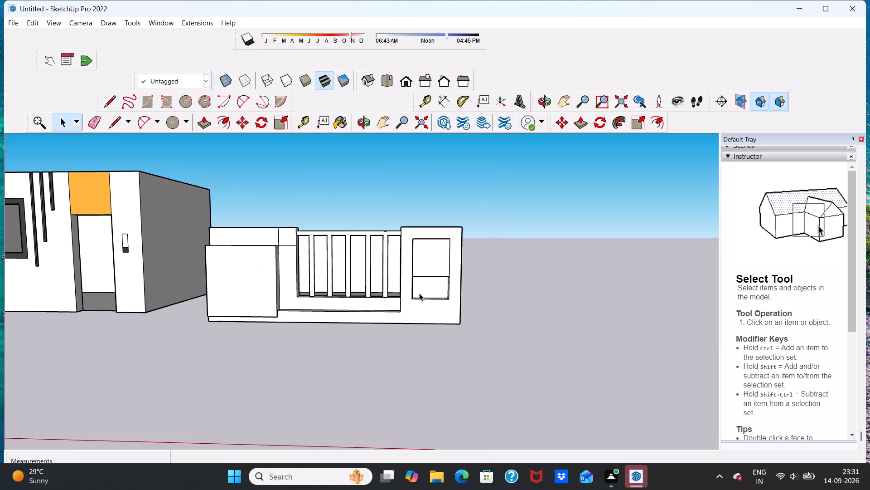
scroll(419, 293, down, 3)
scroll(436, 278, up, 4)
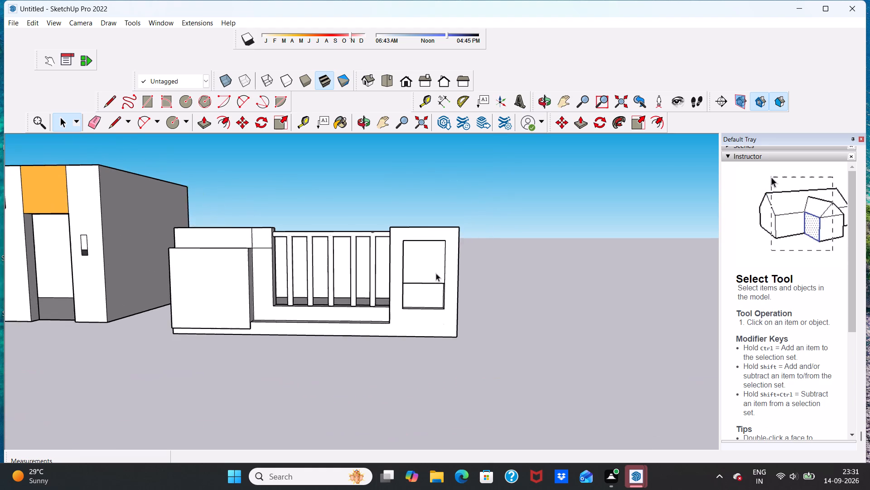
scroll(434, 280, up, 4)
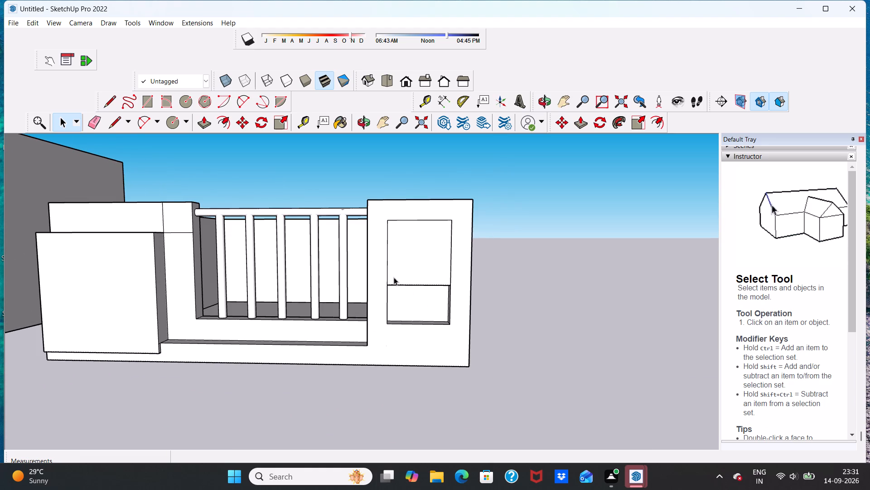
scroll(420, 282, up, 3)
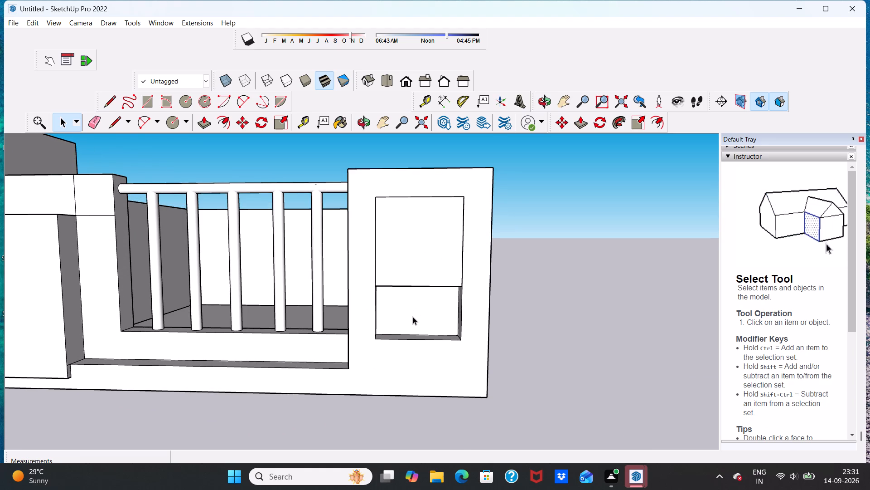
scroll(413, 316, down, 10)
scroll(435, 272, up, 2)
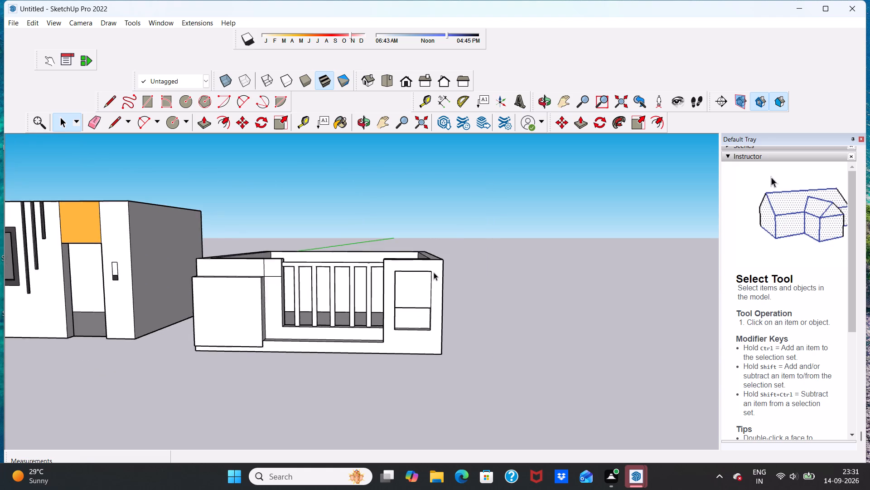
Undo the Push/Pull of the right recessed panel's upper part and the horizontal line dividing the panel.
scroll(434, 272, up, 3)
scroll(412, 284, down, 9)
scroll(411, 300, up, 2)
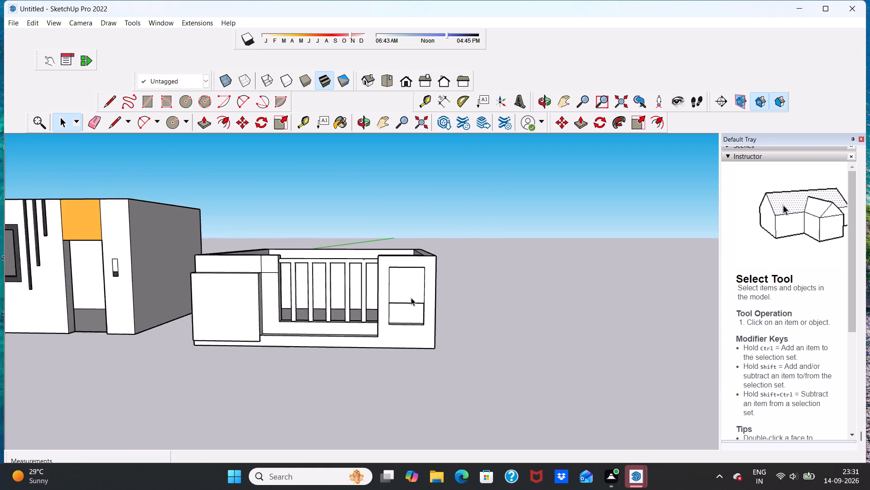
scroll(411, 298, up, 4)
key(ctrl+z)
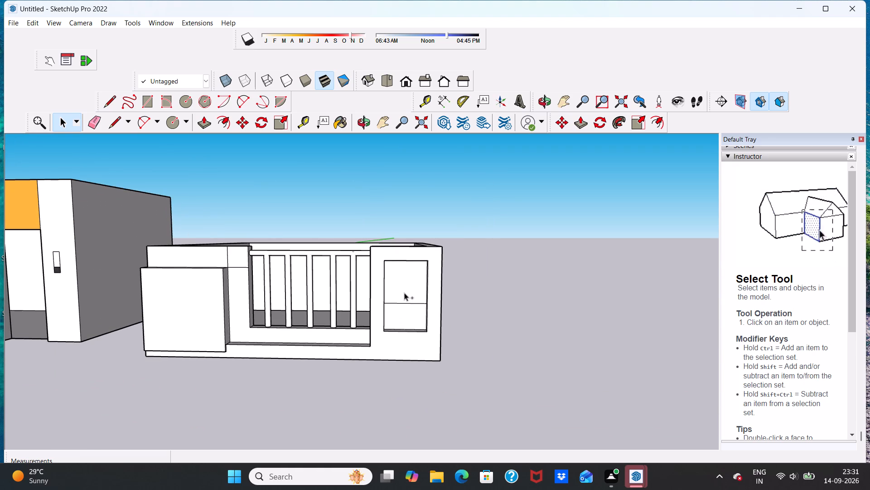
key(ctrl+z)
Draw a horizontal line about 2' 3 1/4" long across the right recessed panel's back face, in its lower part.
middle_drag(406, 299, 382, 314)
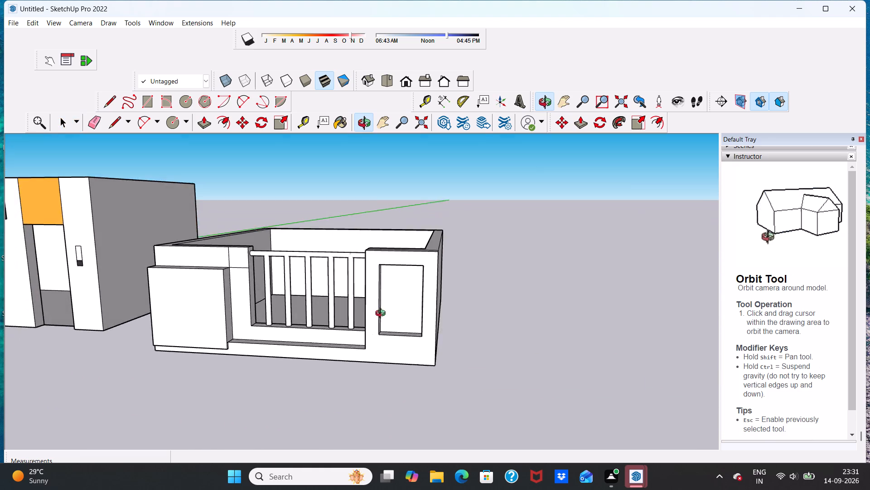
middle_drag(382, 314, 368, 324)
scroll(388, 297, up, 7)
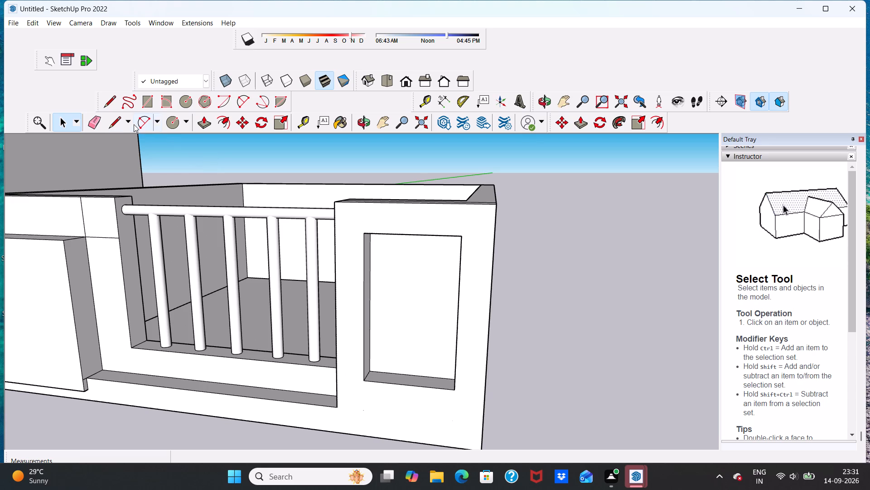
click(116, 122)
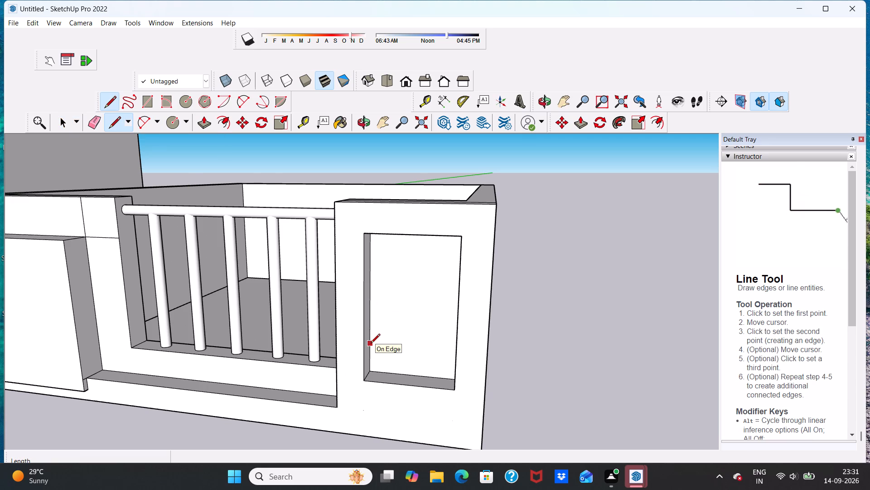
click(372, 339)
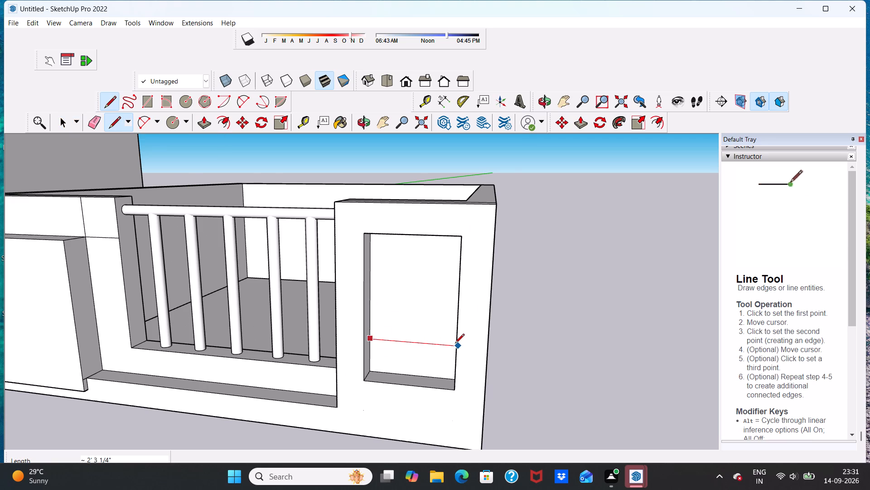
scroll(455, 344, up, 4)
middle_drag(422, 350, 459, 355)
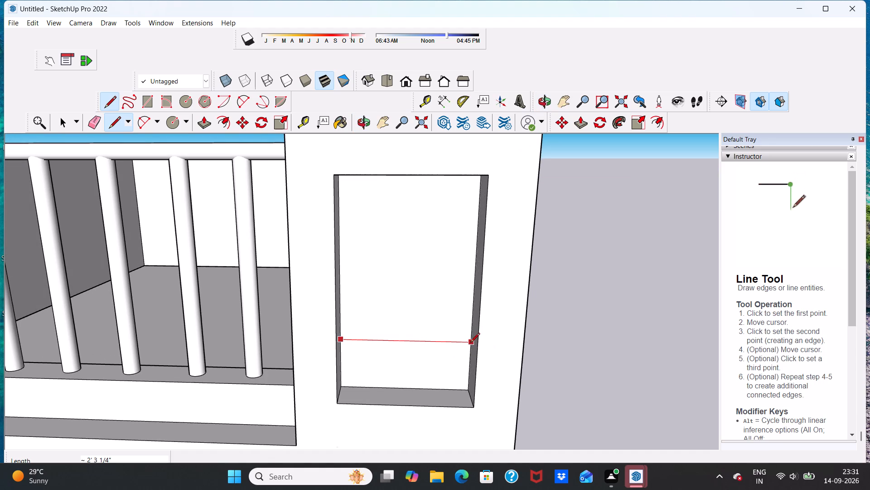
click(471, 343)
scroll(454, 343, down, 12)
scroll(585, 293, up, 5)
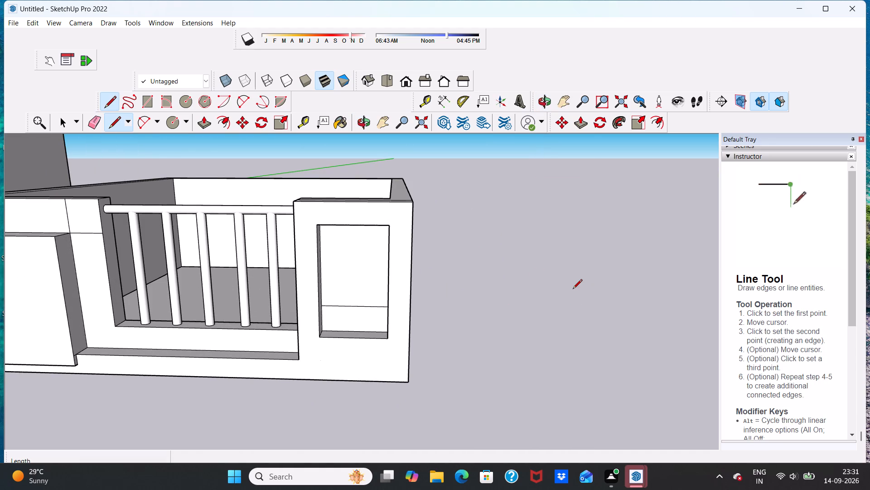
key(space)
Push/Pull the area above the dividing line in the right recessed panel outward about 5 13/16".
click(205, 124)
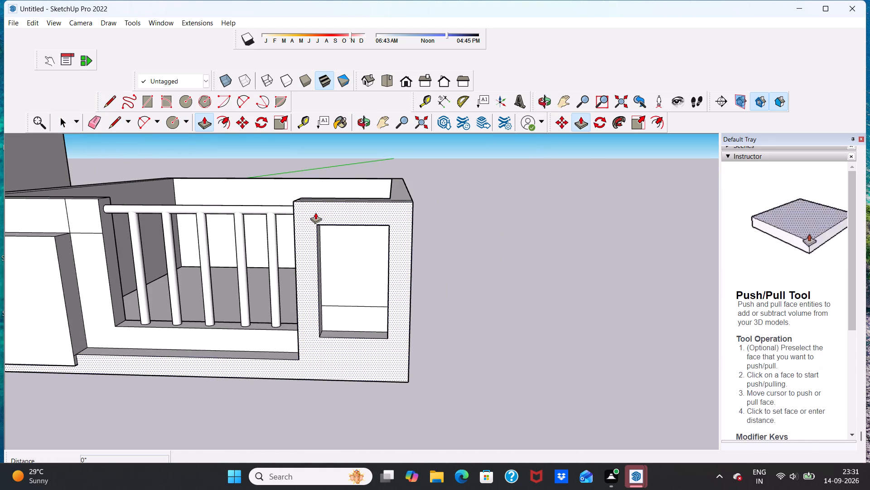
middle_drag(410, 252, 356, 271)
click(351, 261)
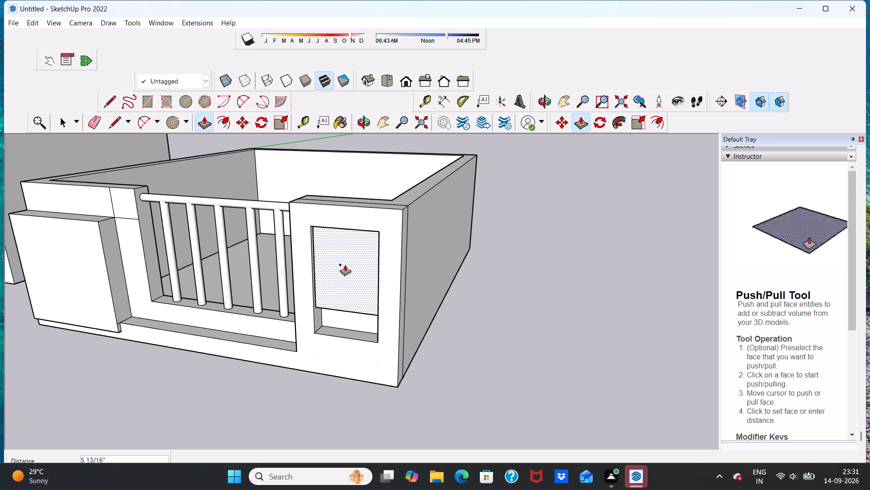
click(345, 265)
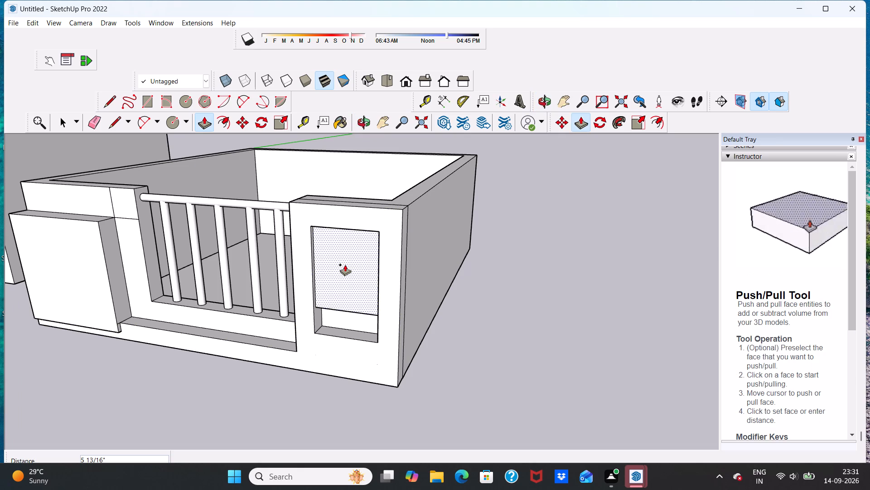
key(space)
Draw a circle of about 4 1/4" radius on the right panel's raised upper part, centred across its lower half.
scroll(355, 255, down, 6)
middle_drag(344, 271, 408, 255)
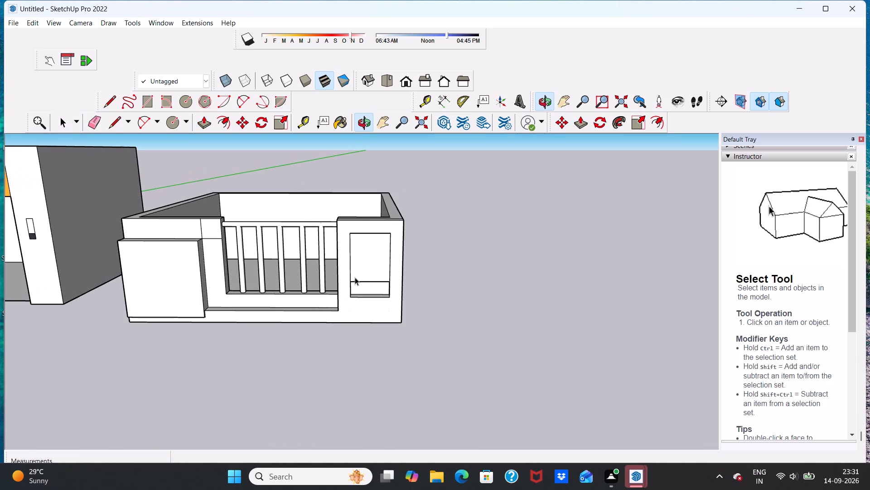
scroll(362, 259, up, 3)
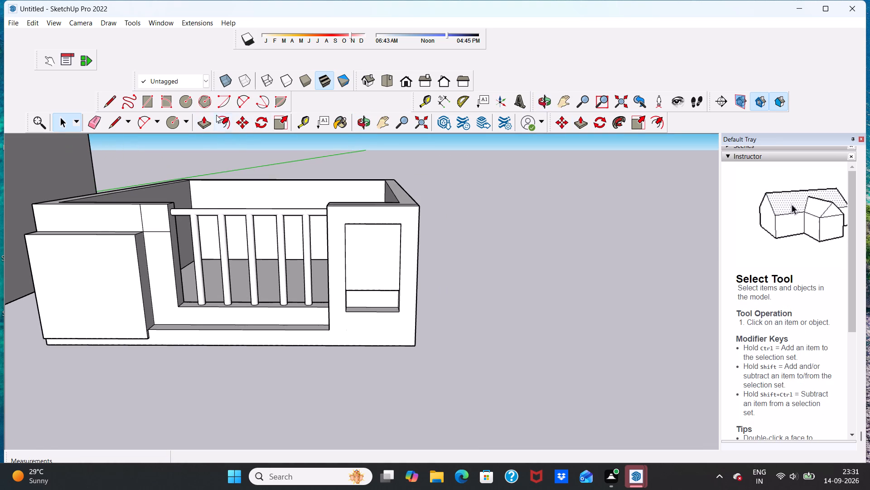
click(187, 106)
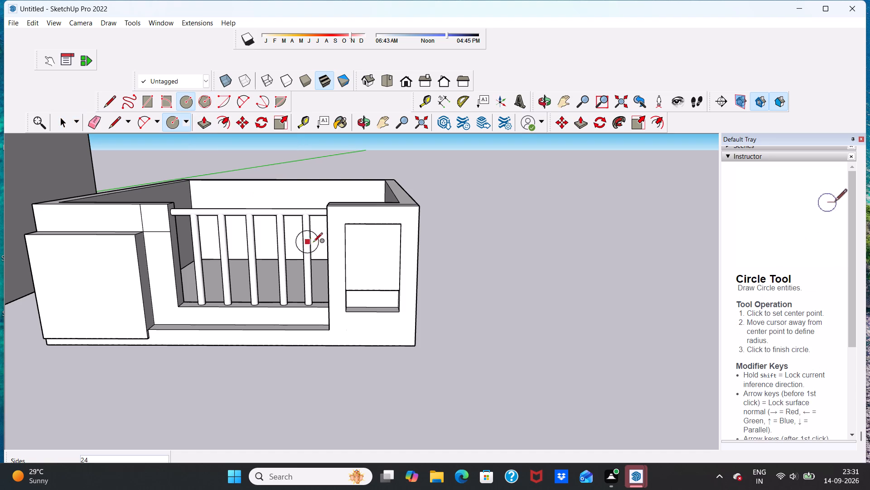
scroll(373, 267, up, 5)
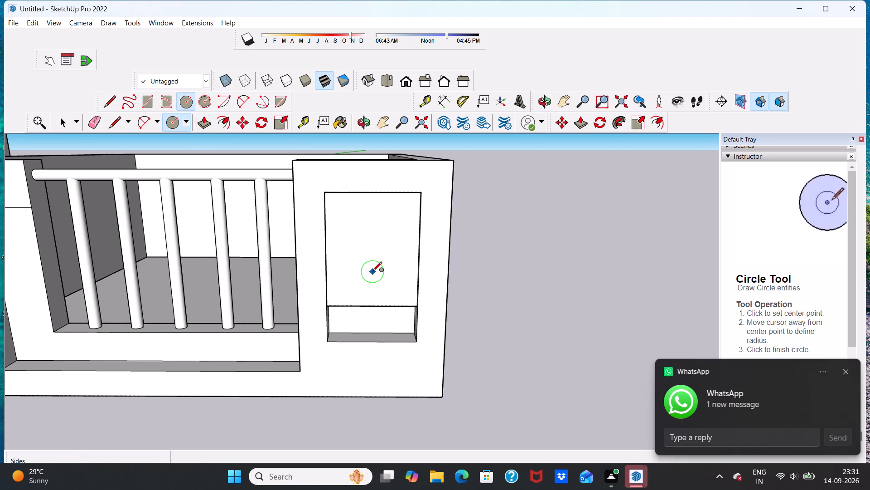
click(372, 273)
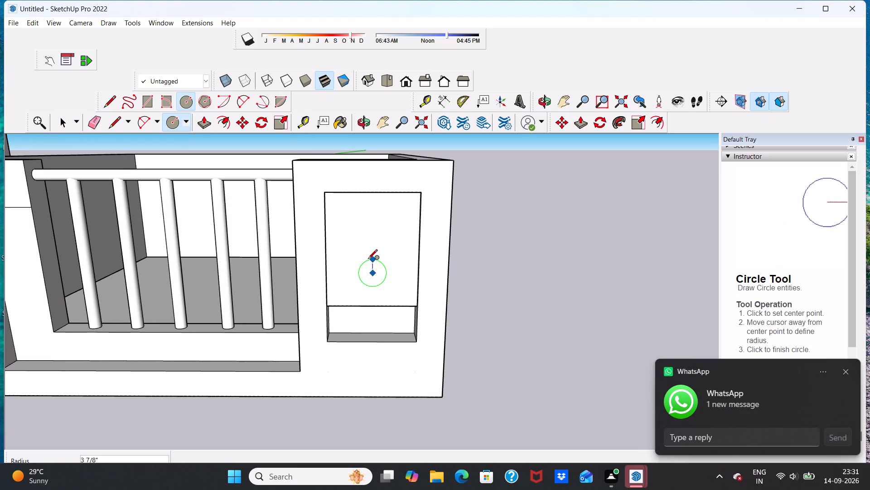
click(368, 259)
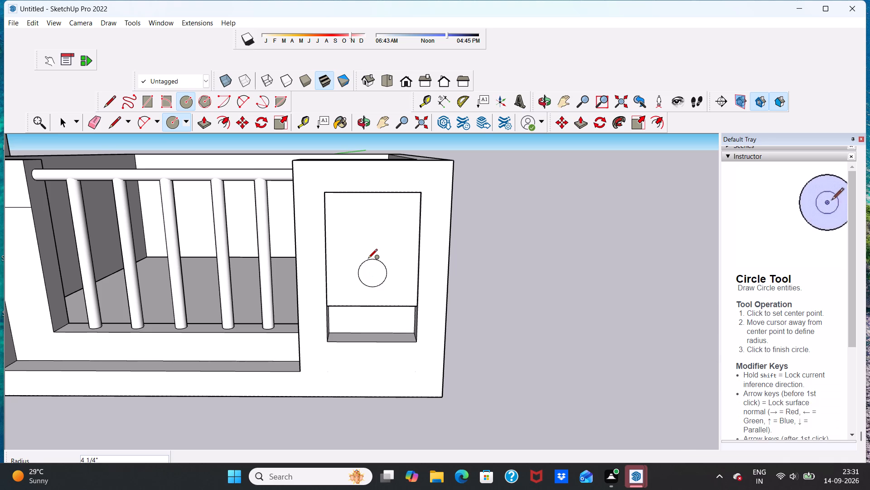
key(space)
Push/Pull the circle on the right panel outward into a short round knob.
scroll(391, 269, down, 6)
scroll(438, 265, up, 4)
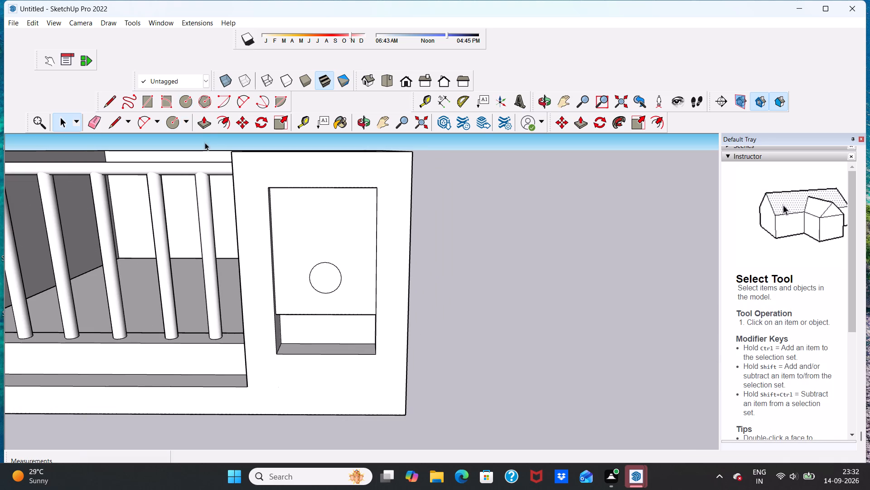
click(202, 125)
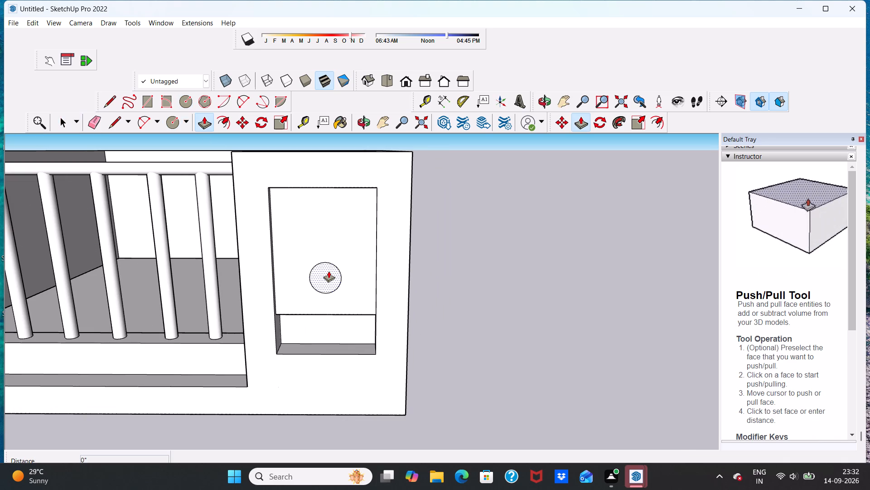
click(329, 271)
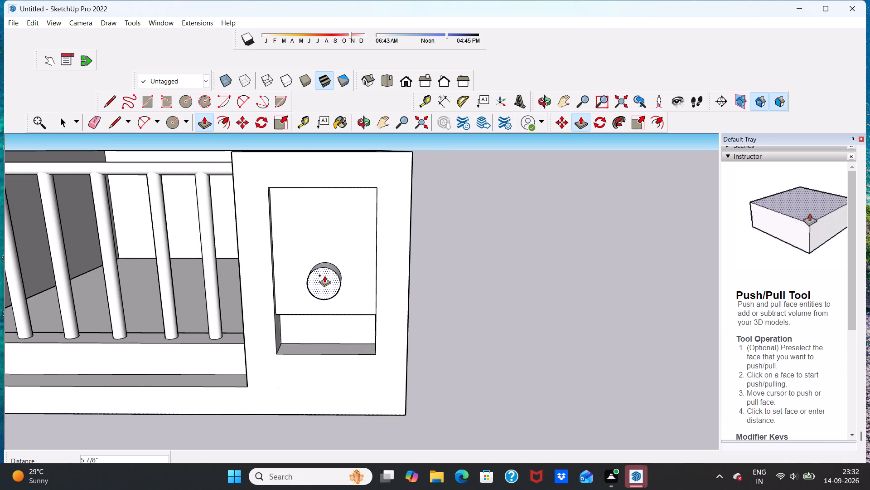
click(325, 273)
key(space)
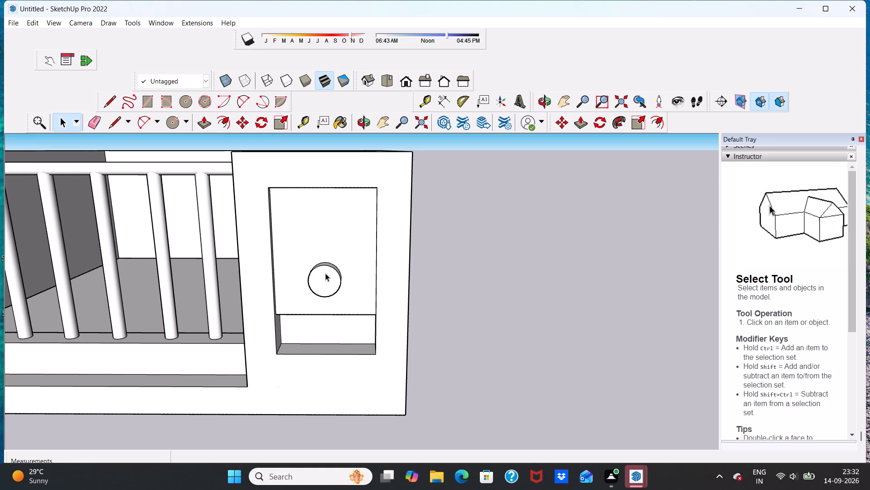
Examine the second enclosure's front with the round knob from several angles and distances.
scroll(332, 269, down, 14)
scroll(223, 320, up, 3)
middle_drag(232, 312, 271, 293)
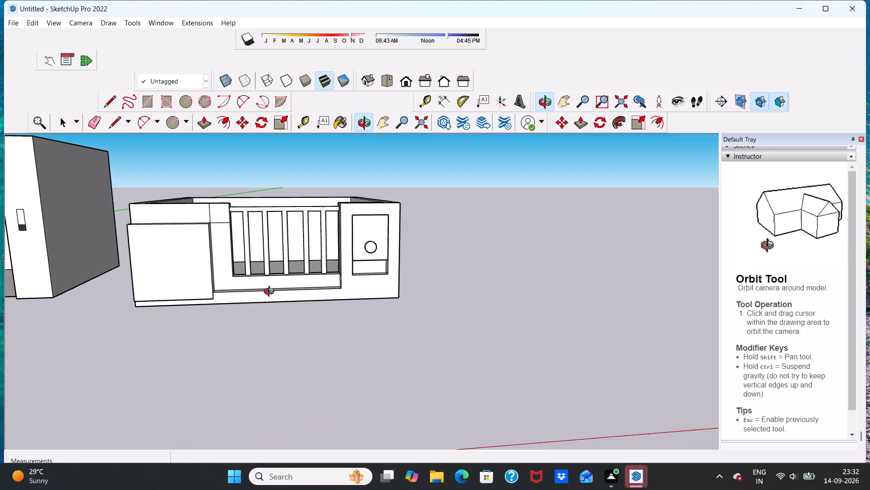
middle_drag(271, 293, 282, 284)
scroll(282, 284, down, 6)
scroll(345, 294, up, 3)
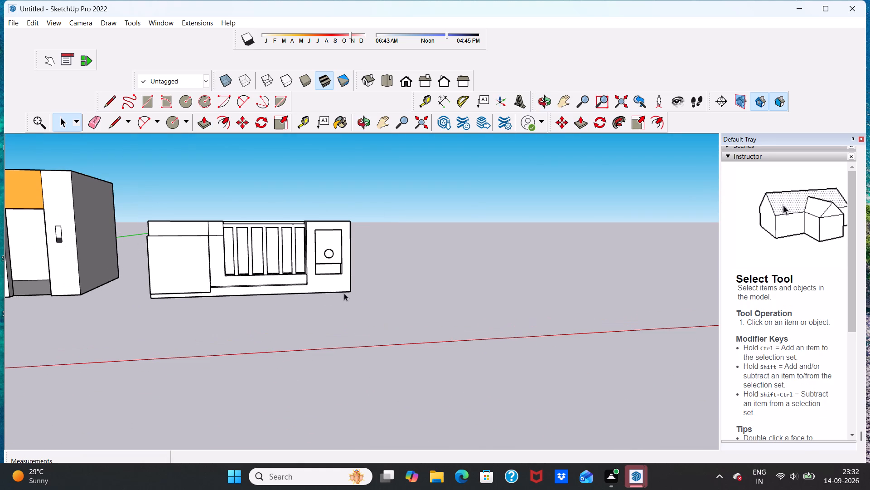
scroll(347, 288, down, 5)
scroll(385, 255, up, 5)
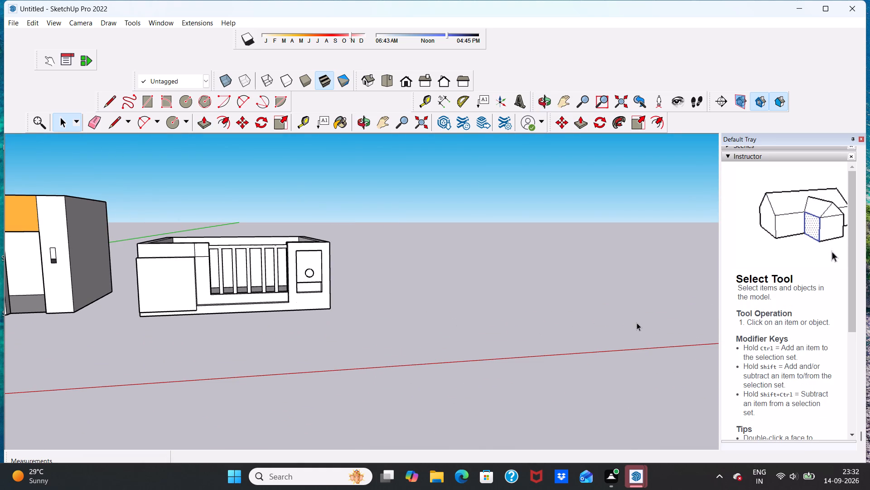
scroll(866, 160, down, 3)
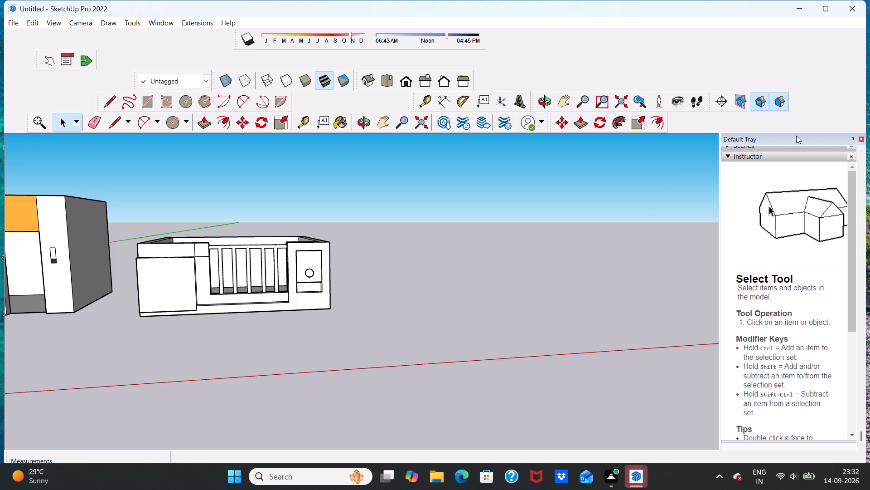
Paint the right panel's raised upper face around the knob with the Formica Graystone synthetic surface.
scroll(796, 136, down, 4)
scroll(623, 236, down, 4)
scroll(776, 268, up, 1)
scroll(775, 279, down, 5)
scroll(789, 304, up, 5)
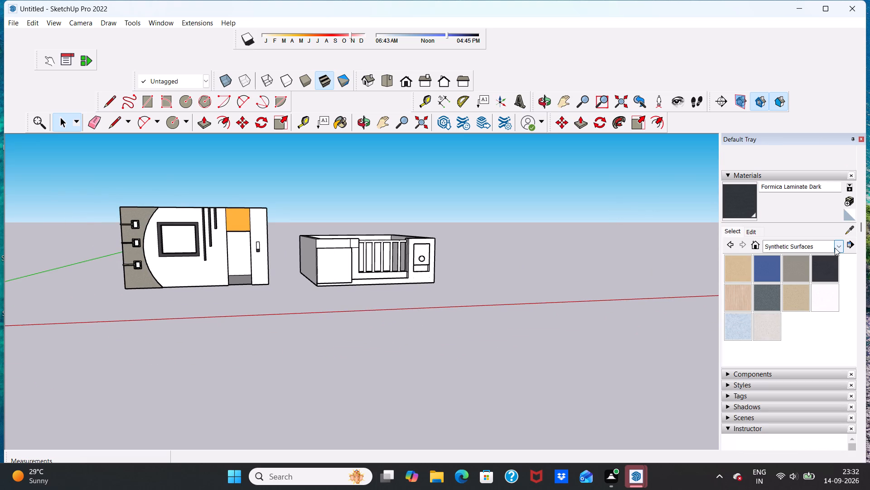
click(799, 264)
middle_drag(488, 261, 376, 290)
scroll(331, 259, up, 4)
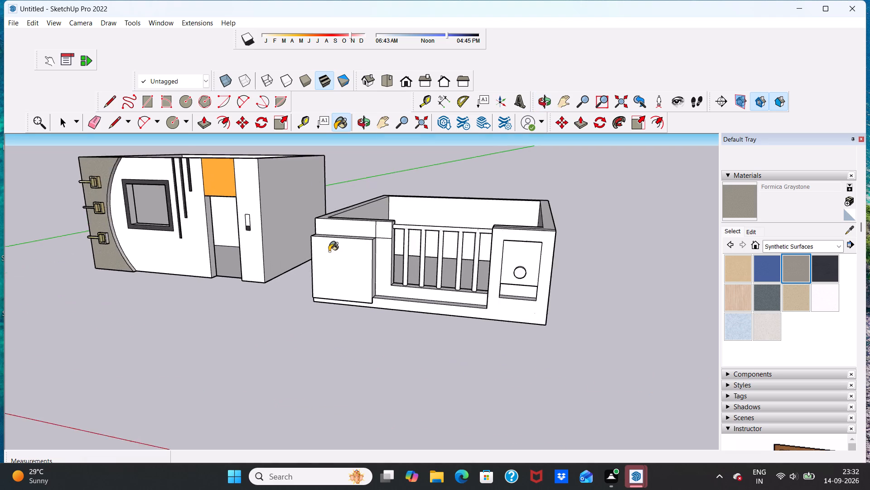
scroll(329, 251, up, 5)
scroll(358, 284, down, 1)
middle_drag(369, 280, 436, 244)
scroll(395, 247, up, 3)
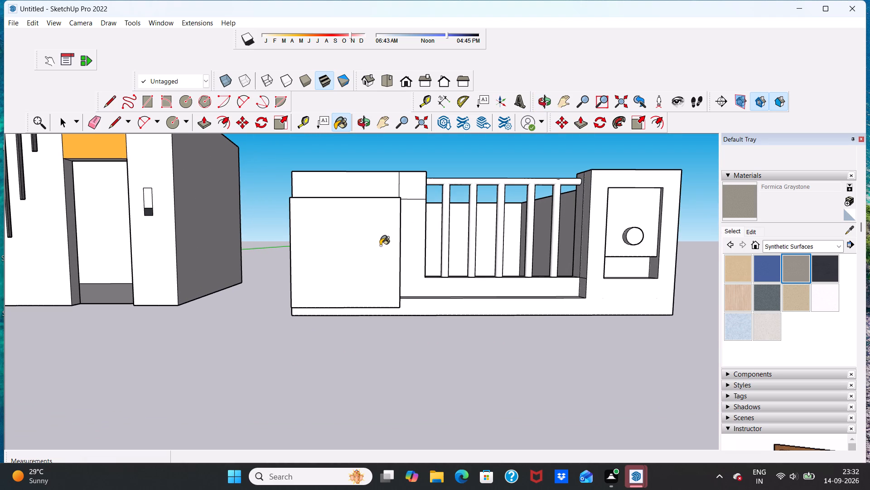
scroll(628, 224, up, 2)
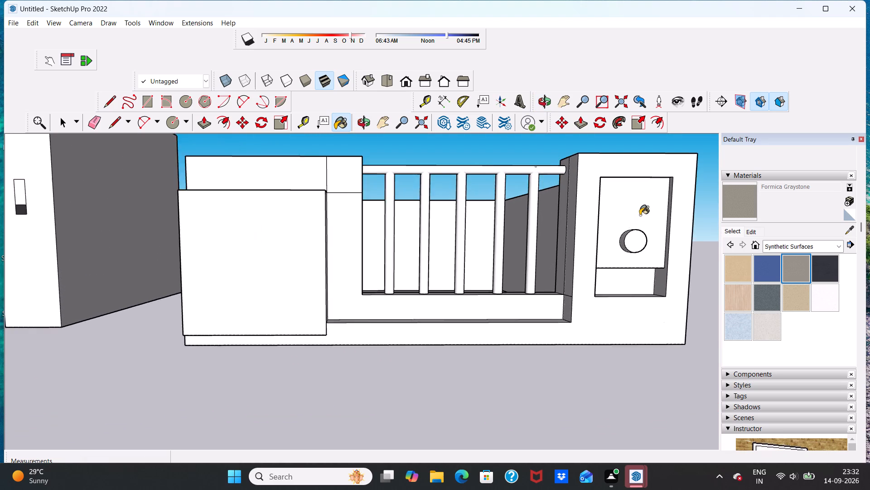
scroll(640, 215, up, 2)
click(640, 213)
Paint the second enclosure's front wall face, covering the right section and the bottom strip, with Formica Graystone.
scroll(640, 213, down, 4)
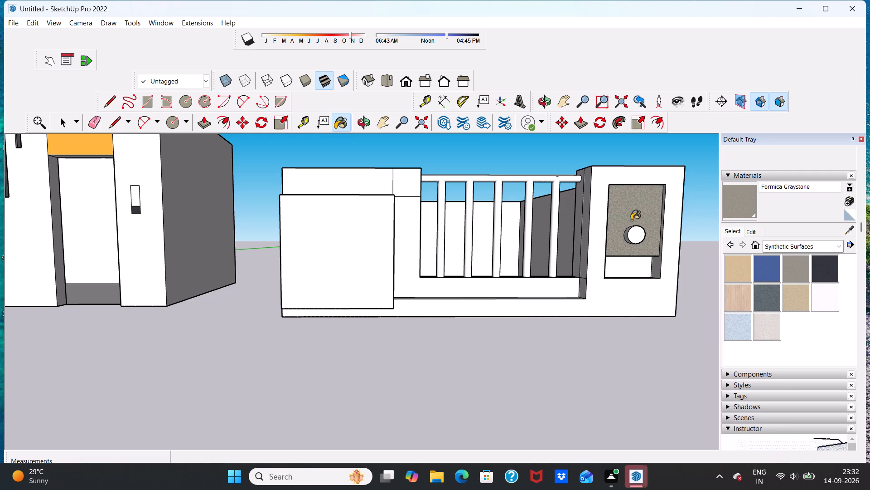
scroll(527, 314, up, 2)
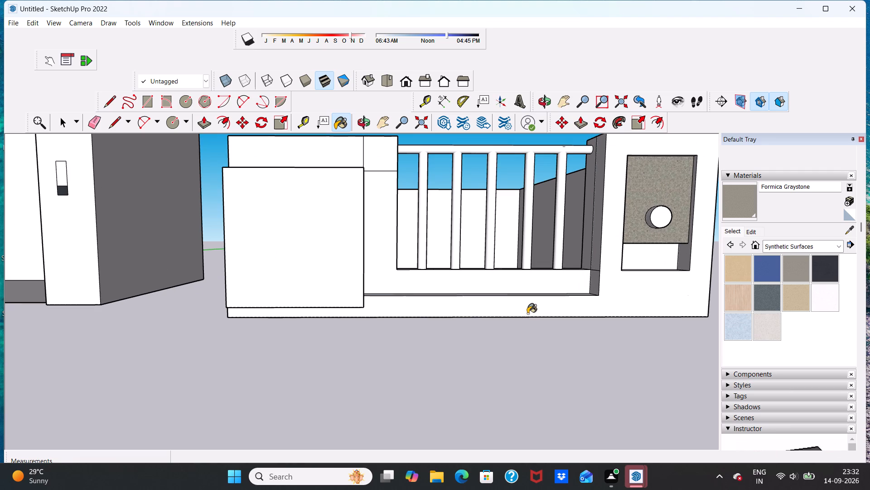
click(527, 313)
scroll(525, 313, down, 3)
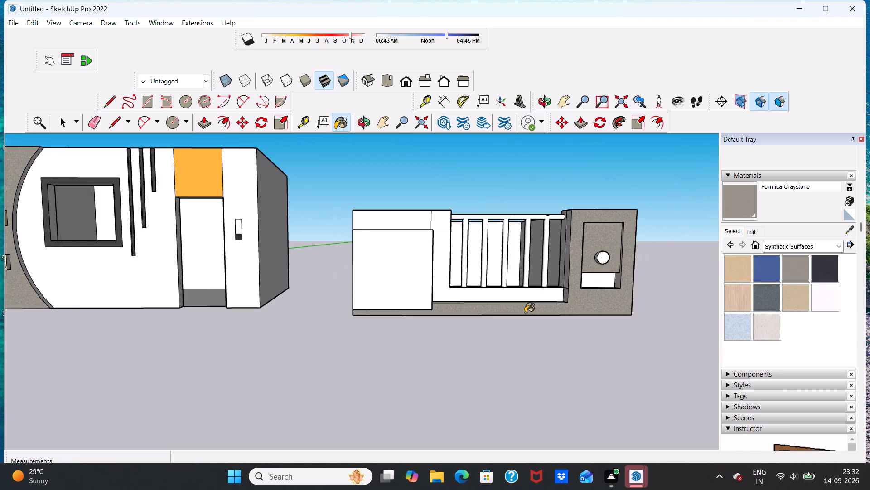
scroll(525, 313, down, 6)
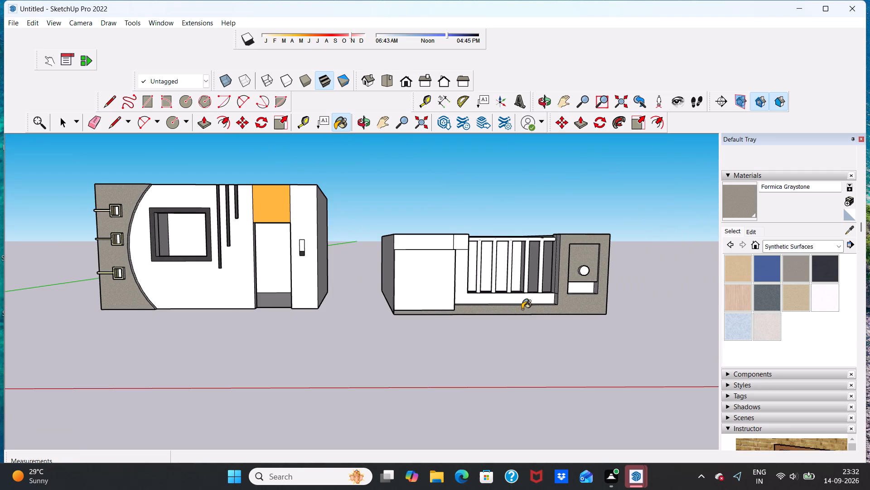
scroll(551, 313, up, 5)
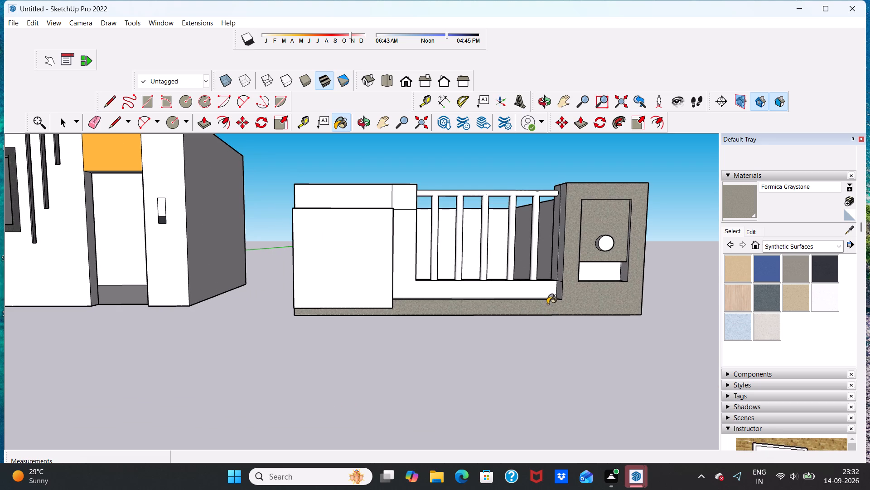
Undo the last Formica Graystone fill on the second enclosure's front wall face.
key(ctrl+z)
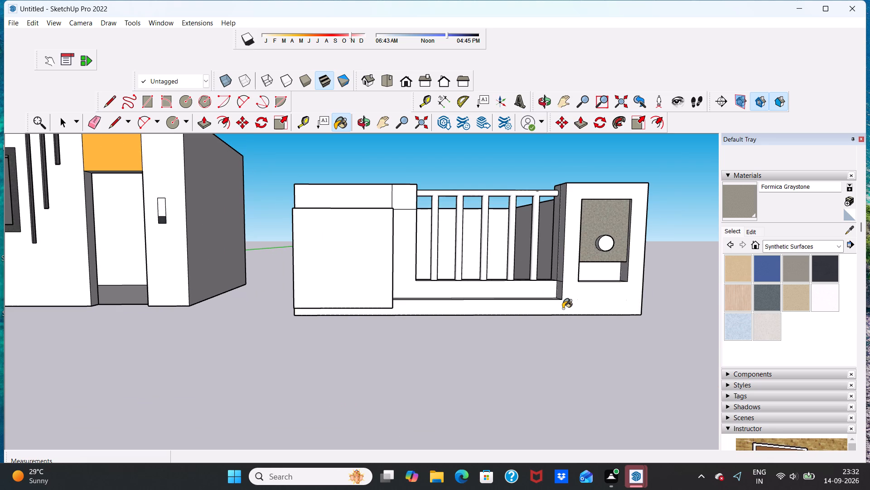
Paint the front, both sides and top of the second enclosure's left raised panel with Formica Graystone.
scroll(563, 309, up, 3)
scroll(453, 332, down, 5)
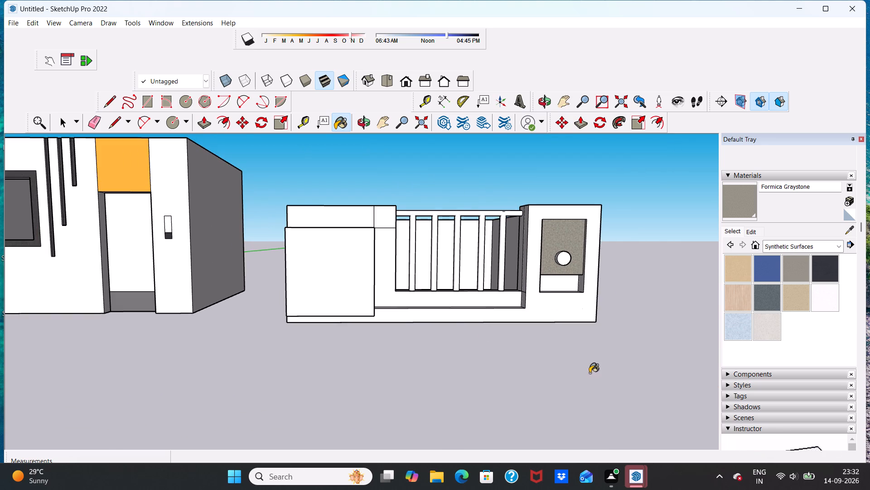
scroll(583, 368, down, 5)
scroll(599, 368, up, 2)
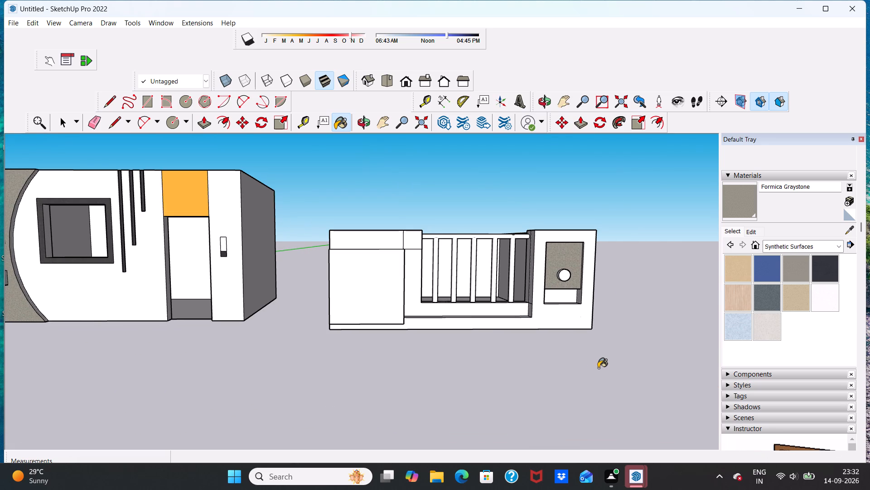
click(382, 296)
middle_drag(452, 305, 368, 313)
scroll(394, 293, up, 9)
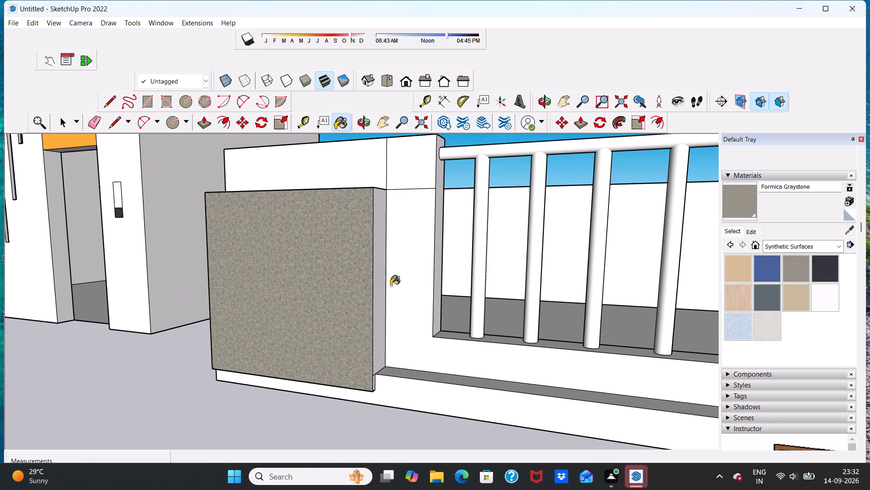
click(381, 301)
scroll(382, 299, down, 14)
middle_drag(354, 307, 436, 305)
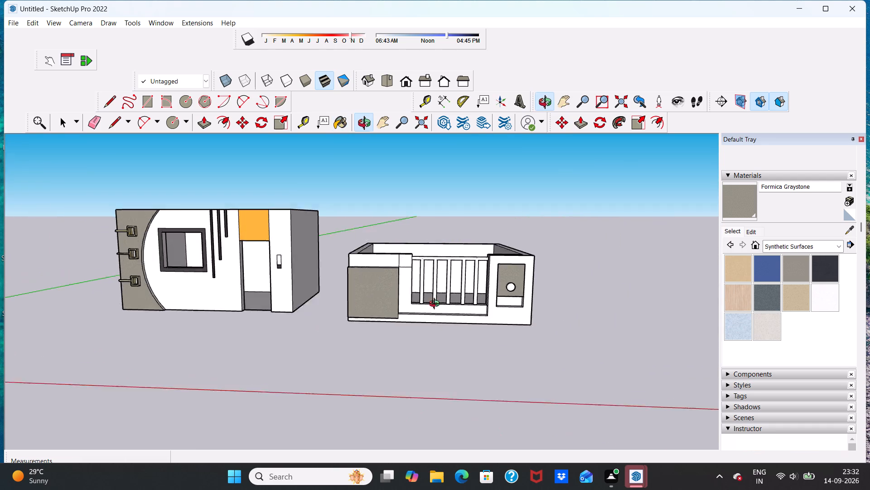
middle_drag(436, 305, 541, 281)
middle_drag(395, 282, 473, 294)
scroll(368, 297, up, 8)
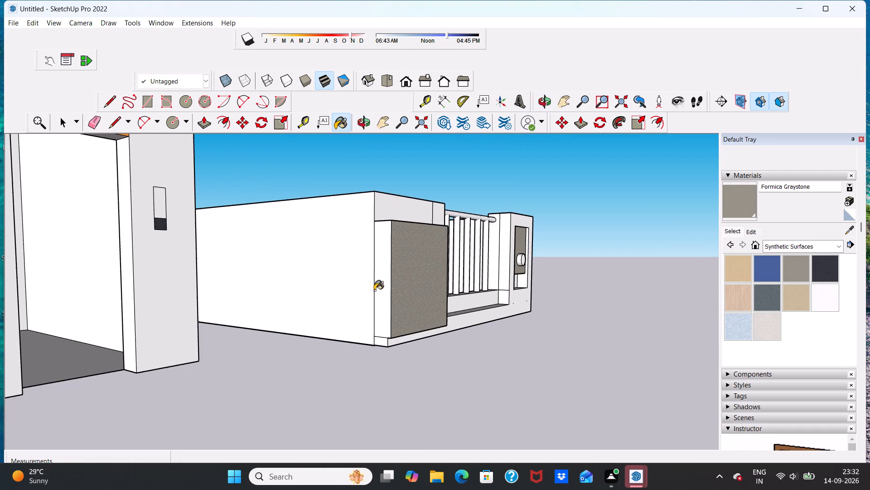
click(383, 303)
middle_drag(414, 259, 363, 355)
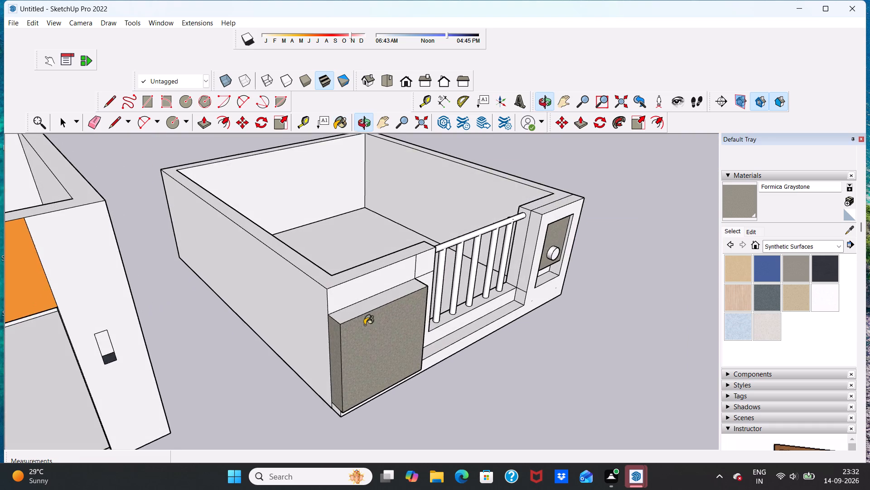
scroll(364, 314, up, 4)
click(365, 311)
scroll(370, 298, down, 10)
Draw a vertical line about 8 5/8" long from the railing recess's lower right corner to the wall's bottom edge, dividing the front face.
middle_drag(422, 338, 420, 338)
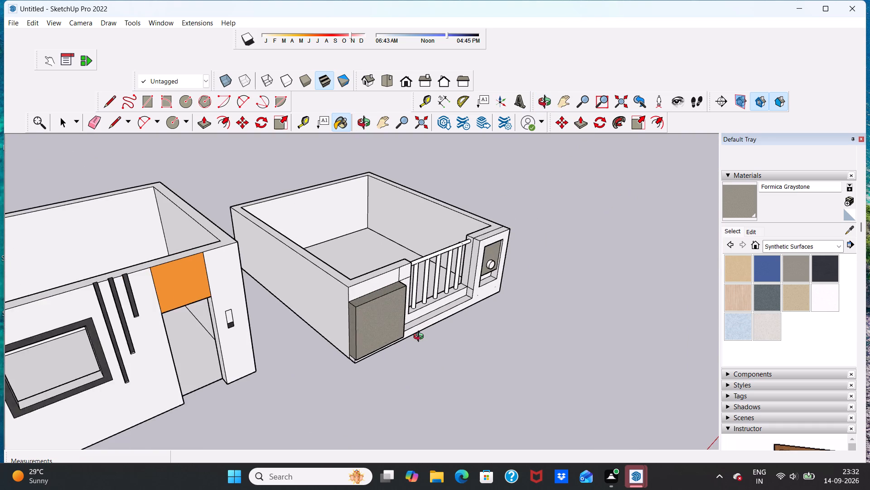
middle_drag(420, 338, 379, 185)
middle_drag(383, 316, 328, 337)
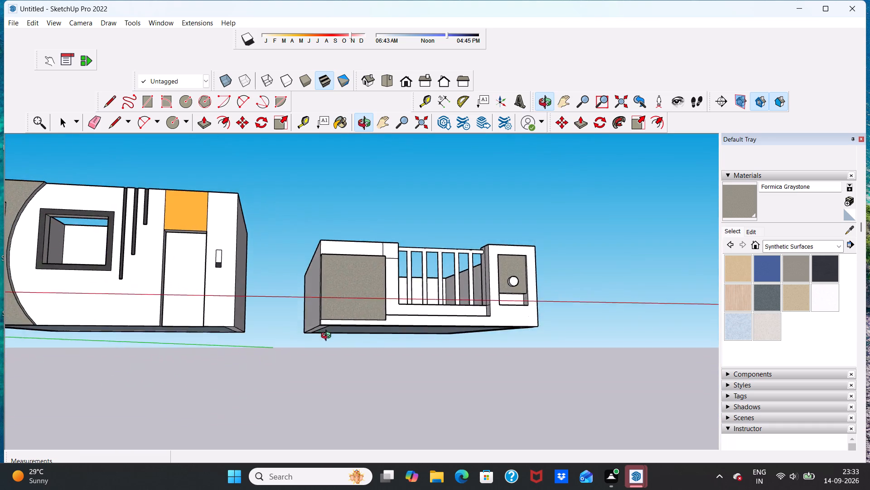
middle_drag(328, 337, 301, 363)
scroll(470, 306, down, 3)
middle_drag(465, 314, 423, 358)
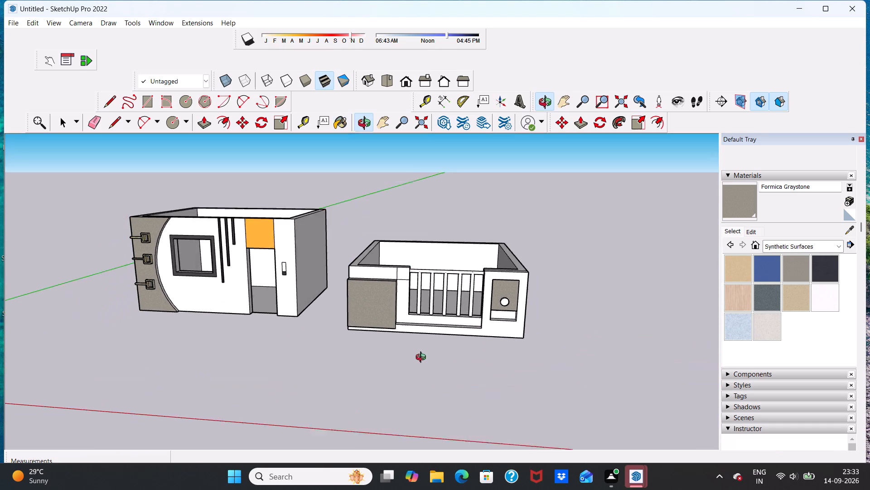
middle_drag(423, 358, 417, 361)
scroll(488, 321, up, 10)
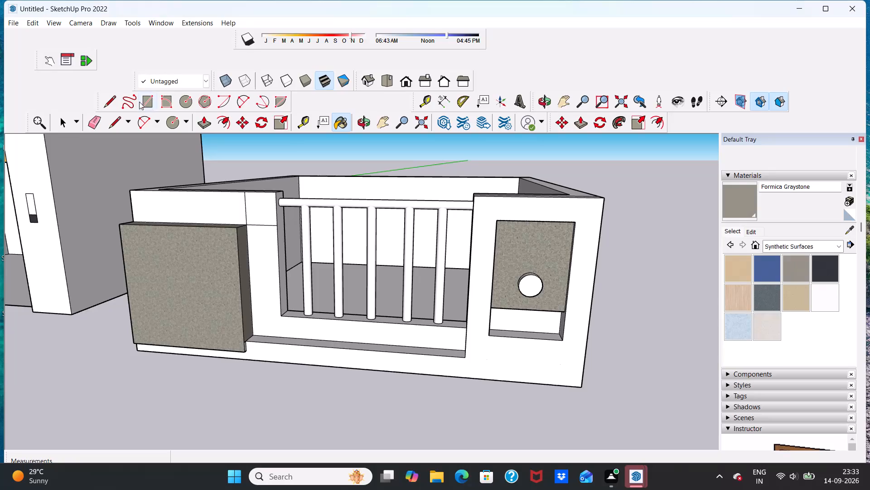
click(108, 105)
scroll(426, 421, up, 4)
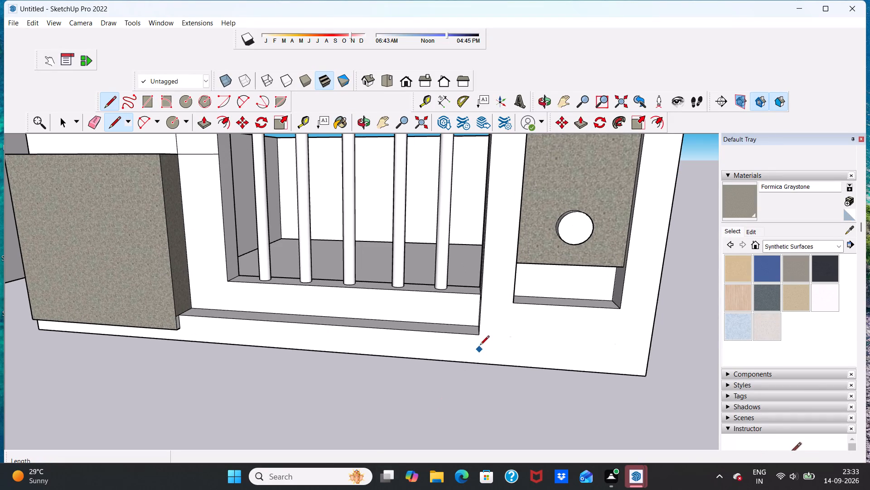
click(476, 337)
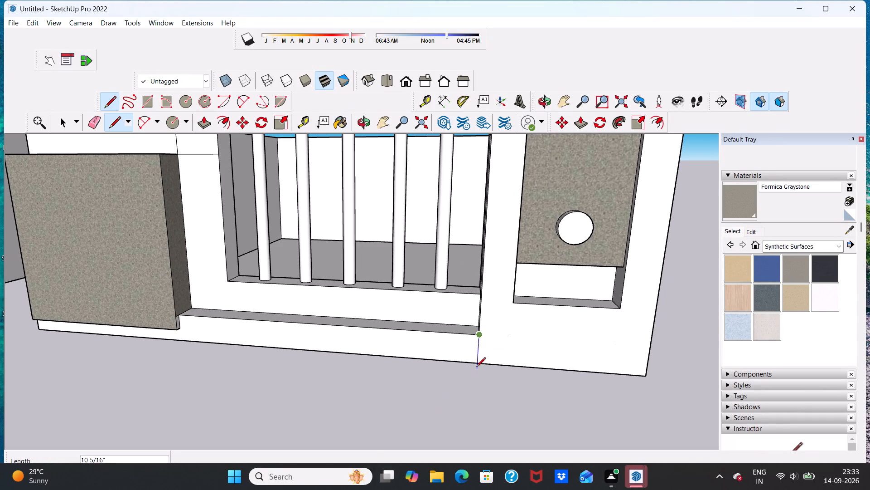
scroll(477, 363, up, 6)
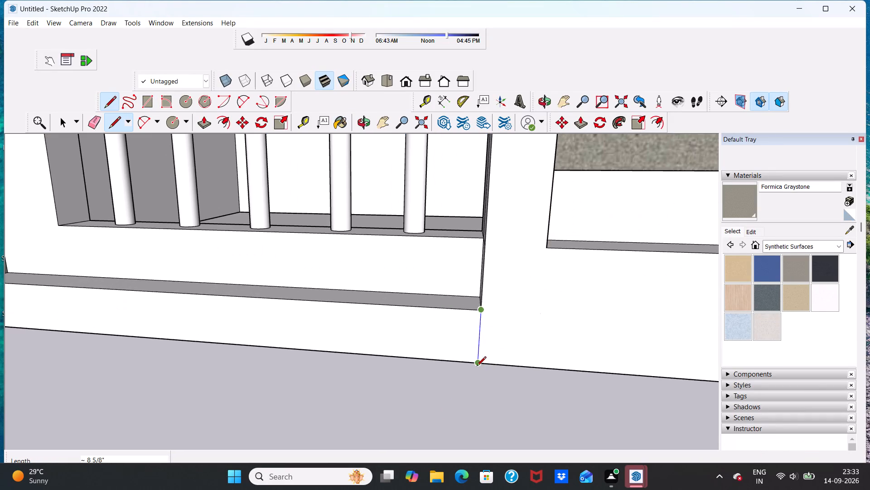
click(477, 367)
scroll(477, 360, down, 12)
key(space)
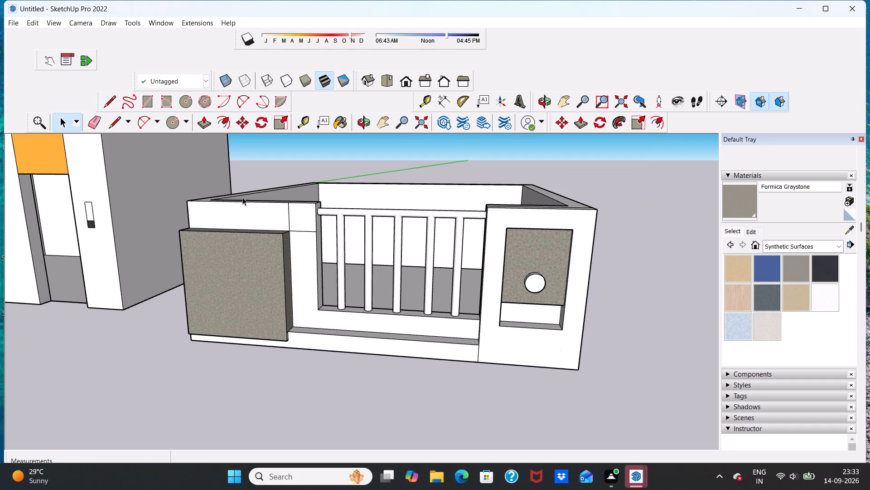
Paint the bottom strip's front face and the narrow ledge above it with Formica Graystone.
click(790, 268)
scroll(247, 365, up, 5)
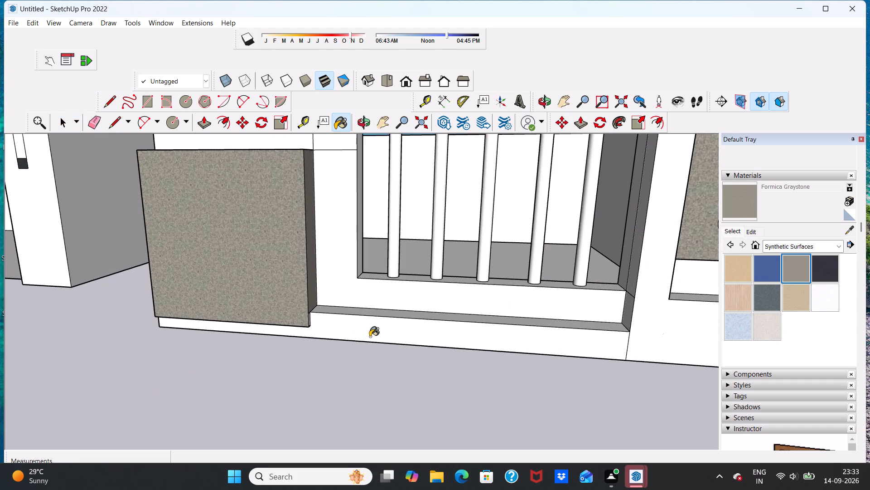
click(370, 337)
scroll(370, 337, down, 9)
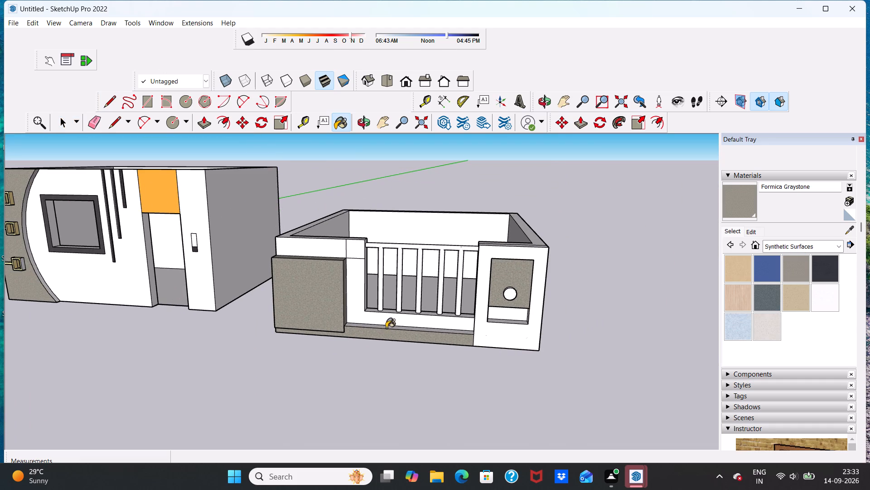
scroll(390, 334, up, 10)
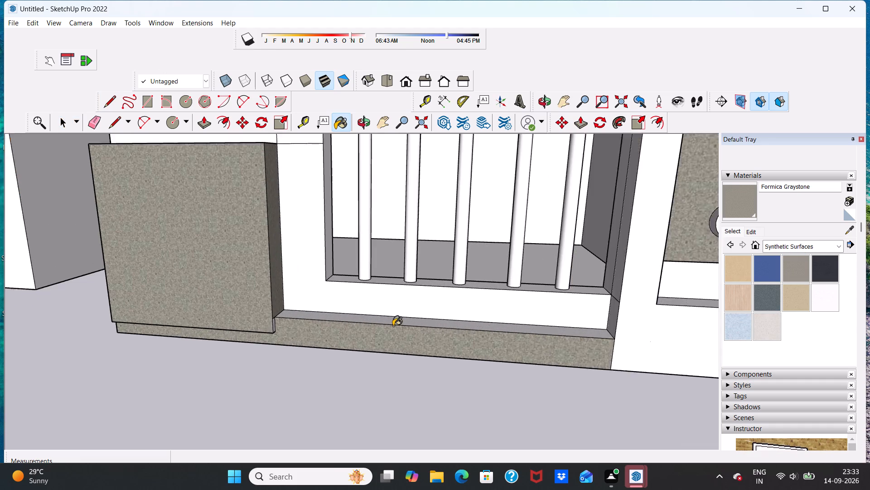
drag(393, 325, 393, 358)
middle_drag(397, 345, 410, 385)
scroll(422, 320, up, 3)
click(421, 326)
scroll(420, 329, down, 9)
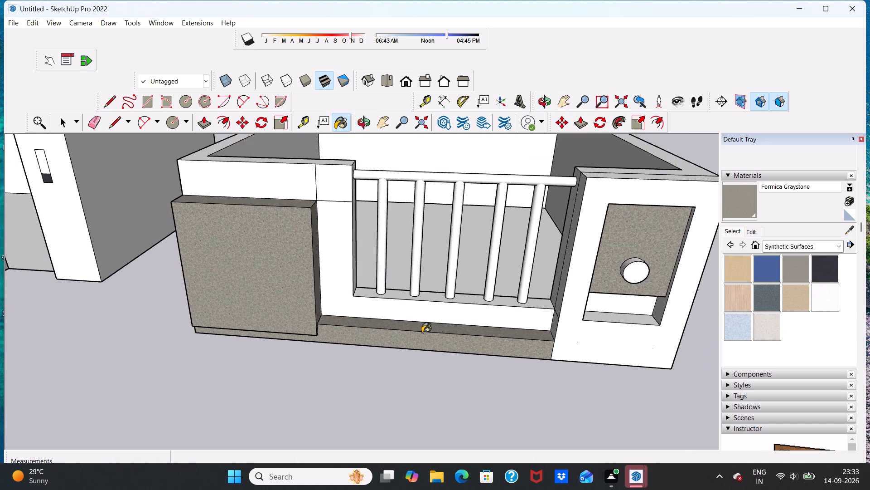
Examine the second enclosure's painted front from different distances.
middle_drag(401, 360, 430, 313)
scroll(430, 313, down, 6)
scroll(395, 358, up, 3)
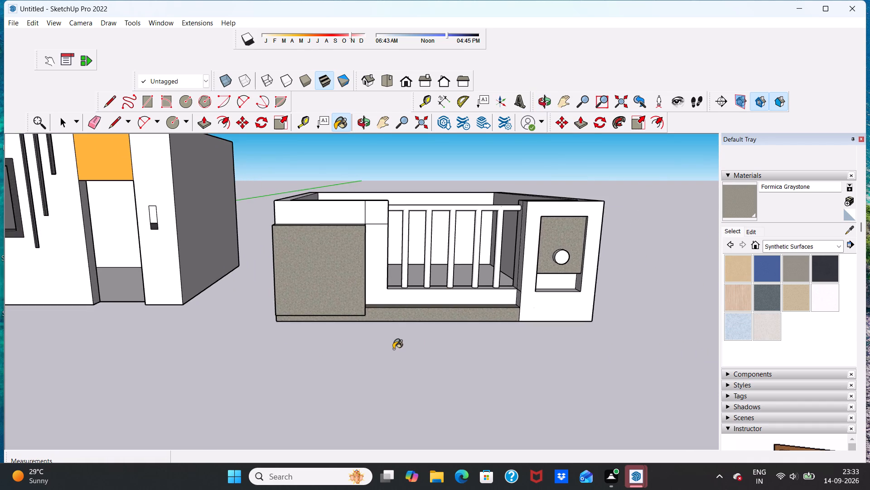
scroll(393, 348, down, 3)
scroll(604, 343, up, 3)
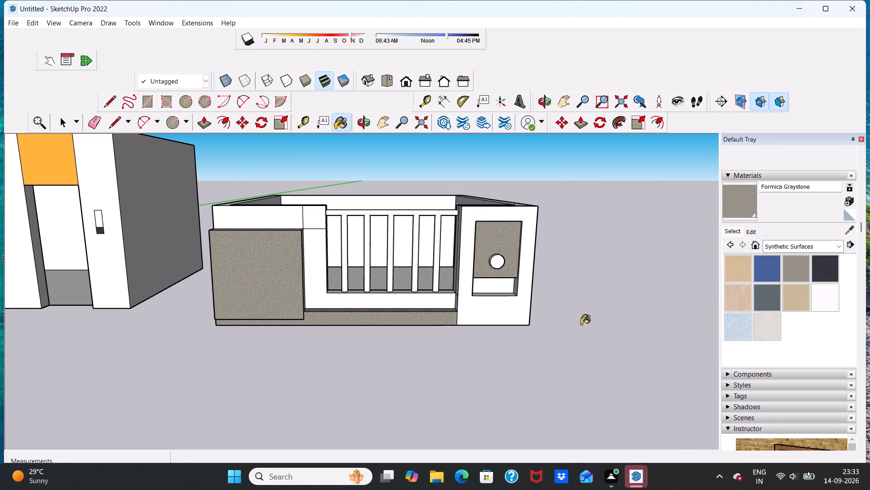
scroll(581, 324, down, 4)
scroll(631, 321, up, 3)
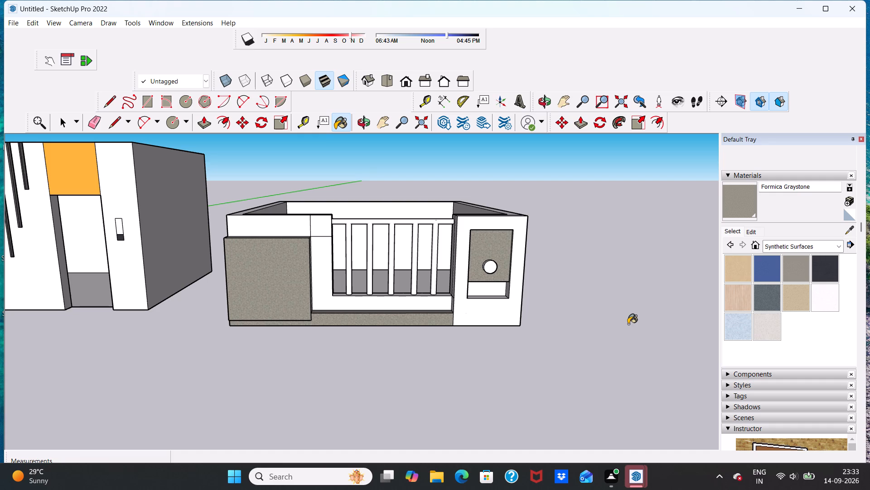
scroll(403, 326, down, 3)
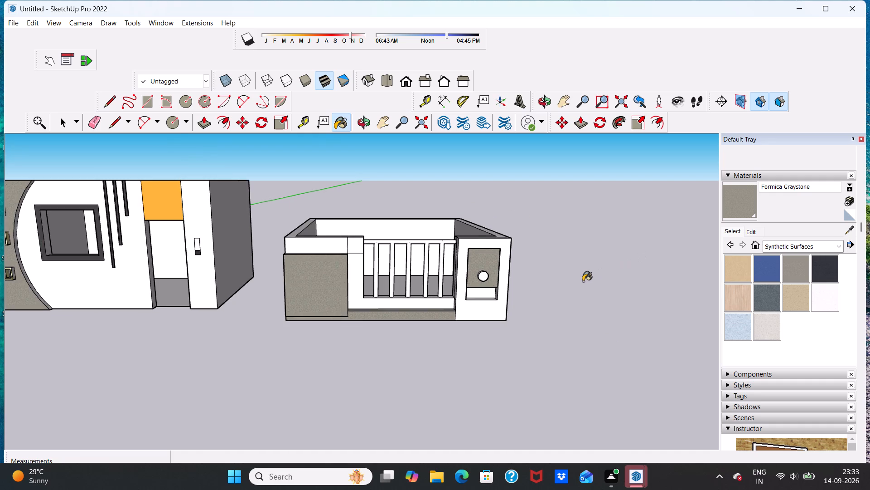
scroll(583, 281, up, 3)
scroll(351, 347, down, 3)
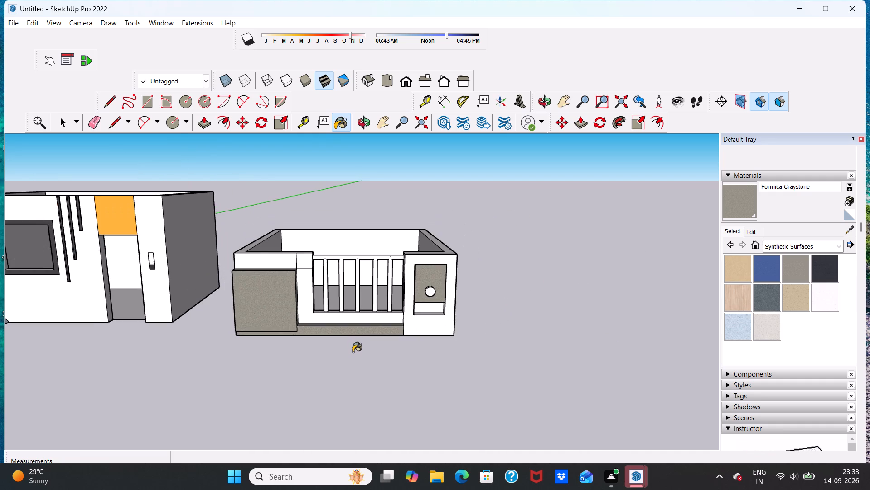
scroll(353, 358, up, 2)
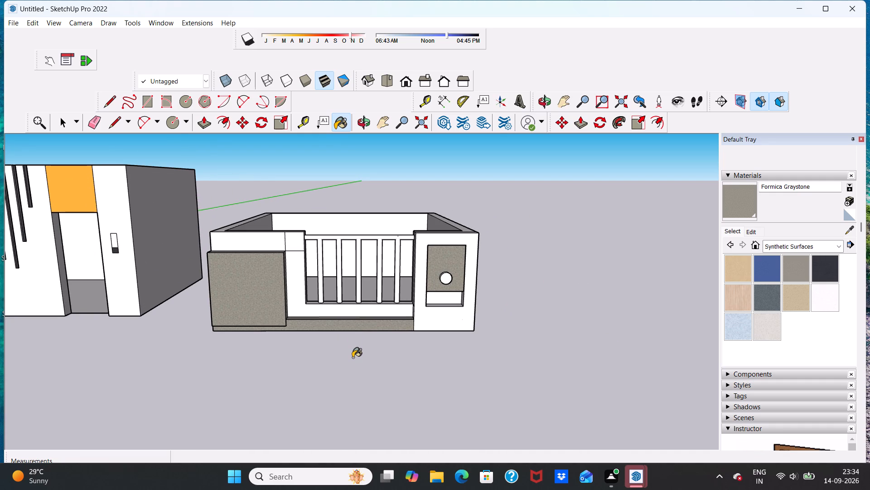
key(space)
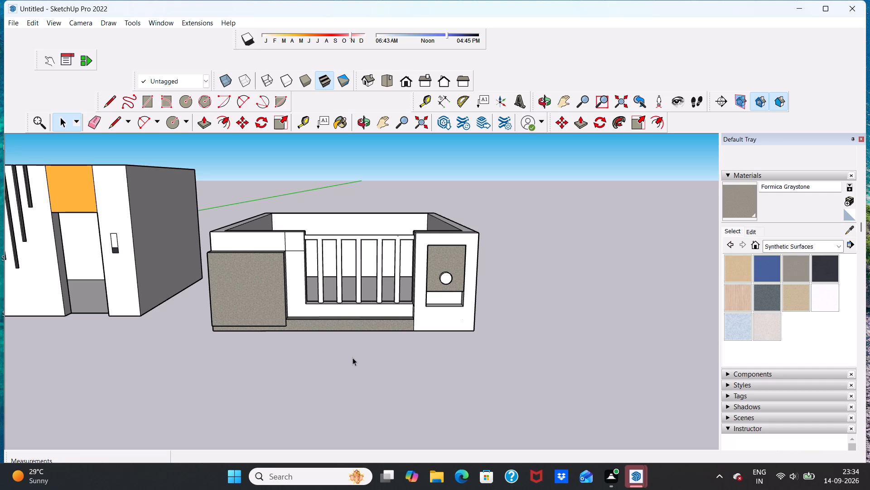
scroll(364, 329, down, 4)
scroll(425, 276, up, 6)
scroll(159, 328, up, 3)
scroll(303, 349, down, 2)
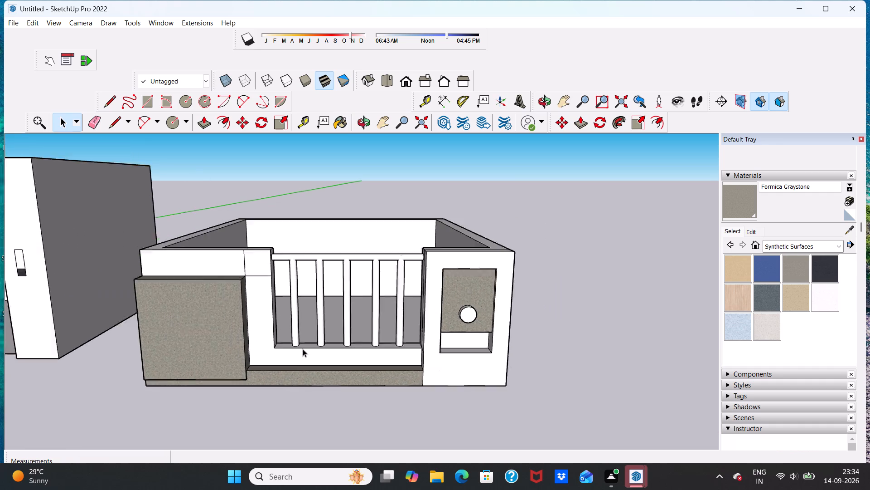
scroll(303, 349, down, 3)
scroll(382, 314, up, 4)
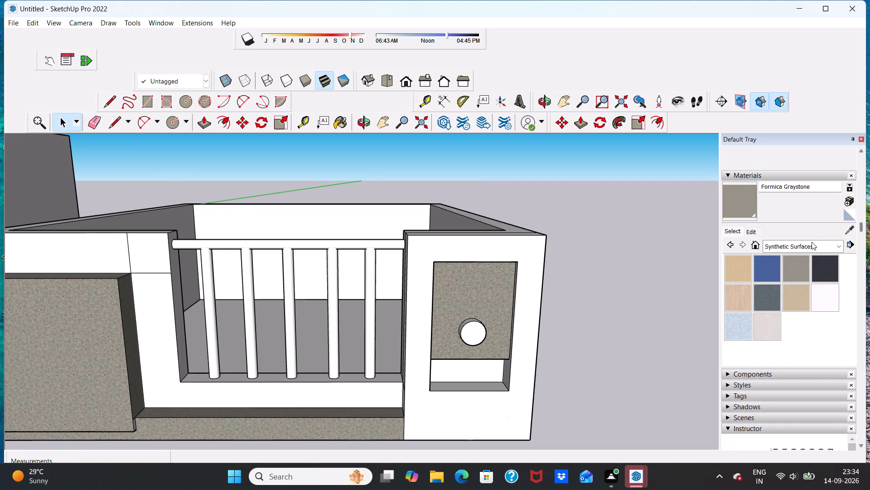
Paint the two adjoining faces of the band above the left raised panel with orange Color C04 from the Colors collection.
click(835, 247)
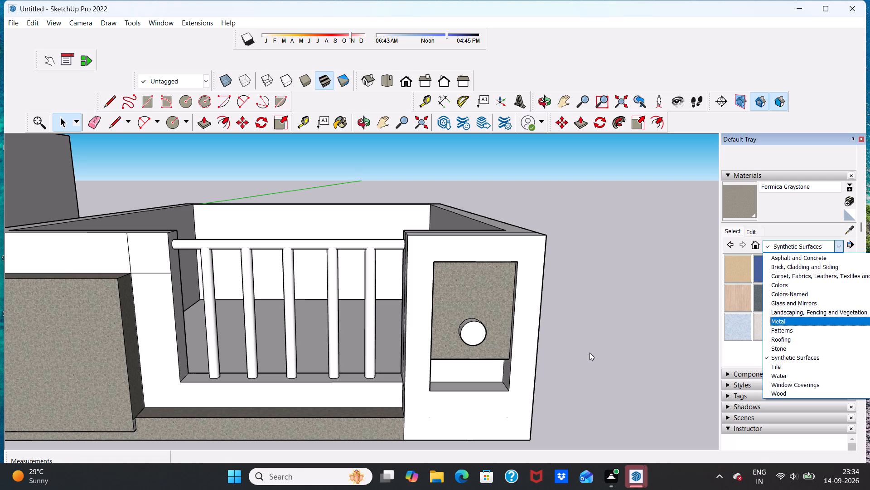
click(831, 288)
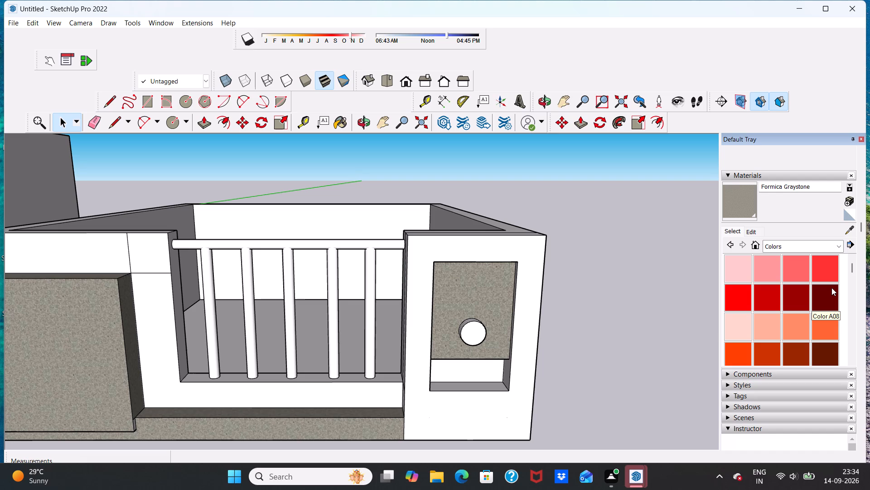
scroll(819, 318, down, 2)
scroll(819, 318, up, 1)
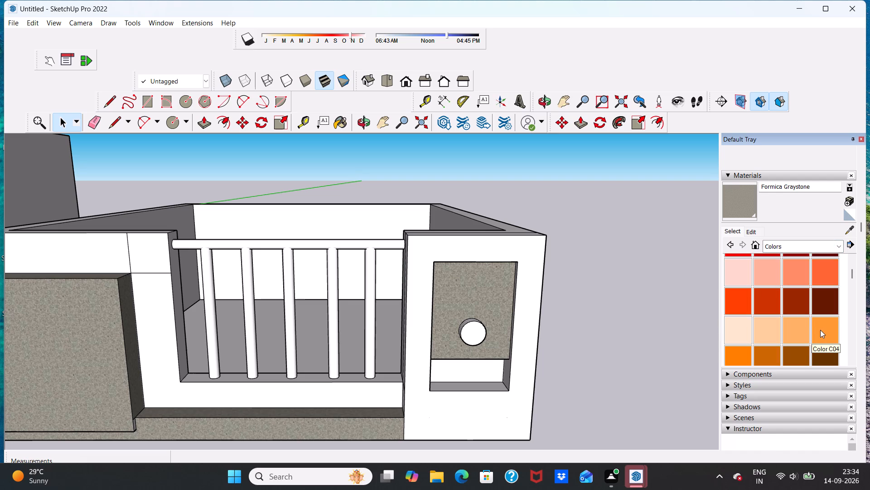
click(821, 330)
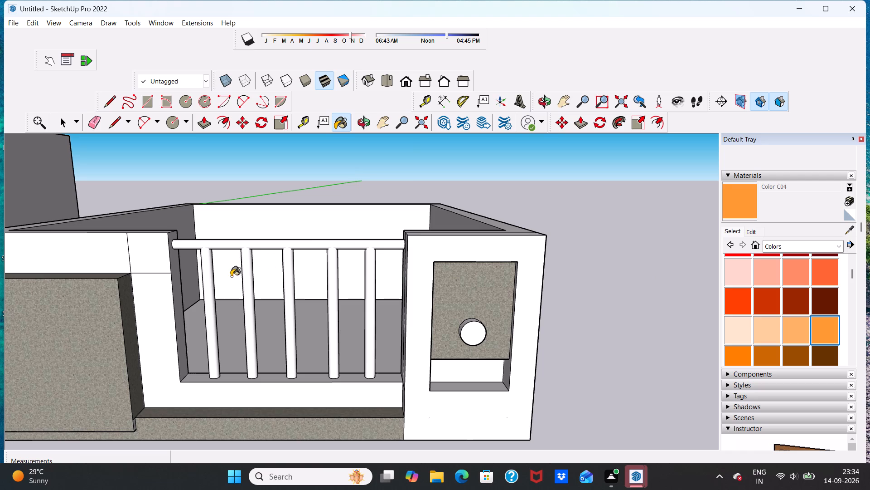
scroll(212, 276, down, 2)
scroll(151, 325, up, 3)
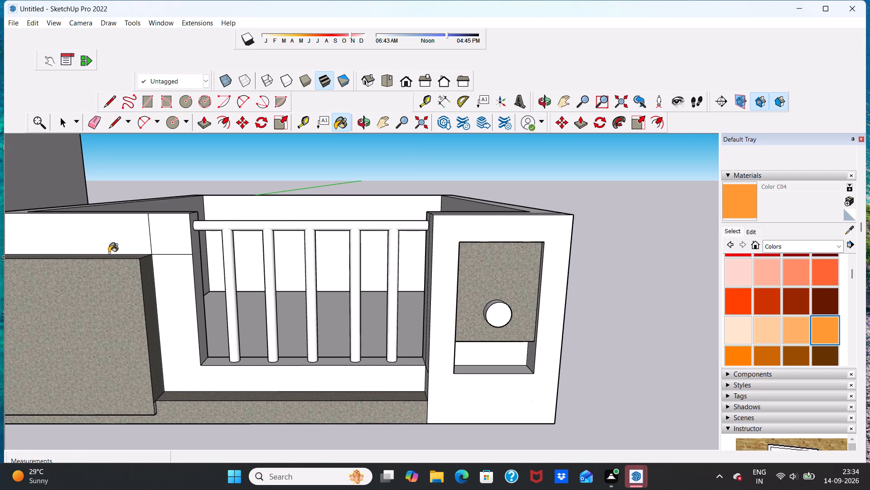
click(106, 238)
drag(171, 240, 181, 238)
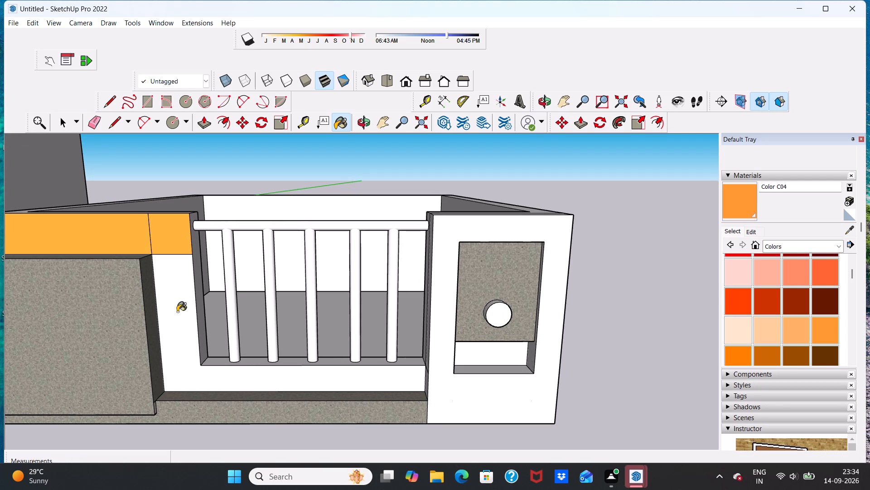
Paint the wall face around the railing recess and the round knob's front and side with orange Color C04.
click(177, 312)
scroll(184, 304, down, 11)
scroll(175, 380, up, 3)
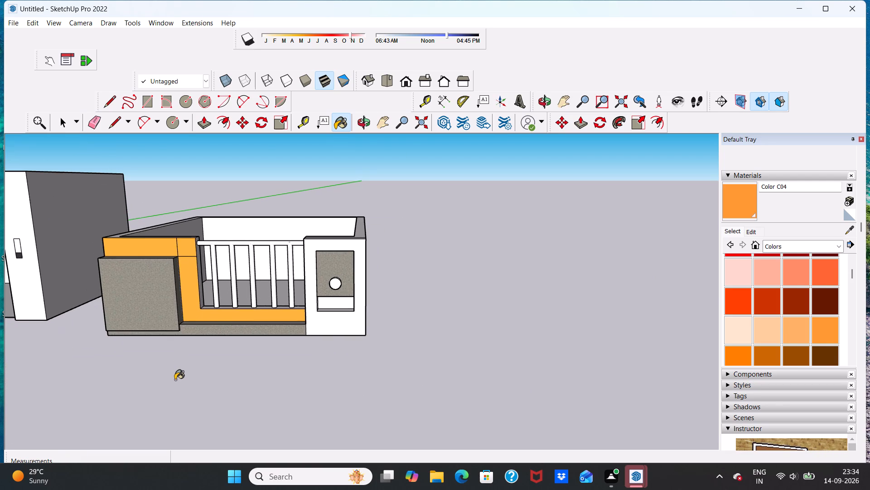
scroll(306, 293, up, 4)
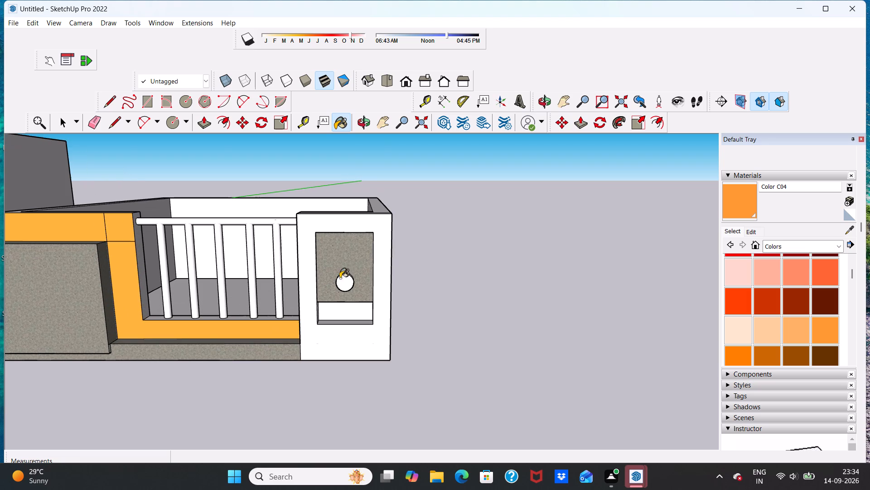
click(347, 282)
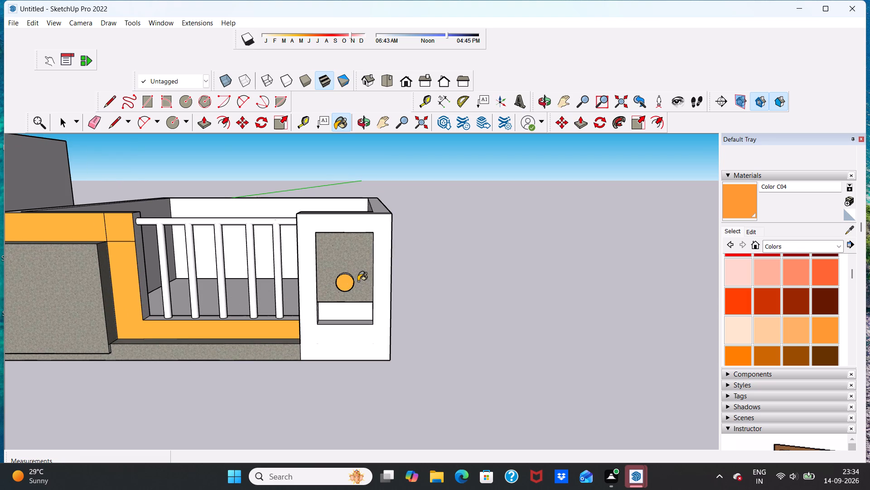
middle_drag(346, 263, 352, 329)
scroll(352, 295, up, 2)
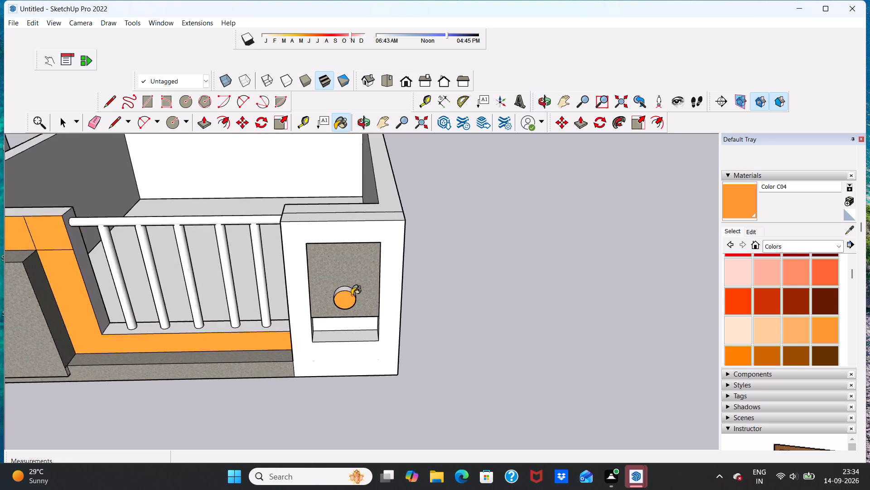
scroll(352, 295, up, 7)
click(343, 284)
scroll(343, 281, down, 9)
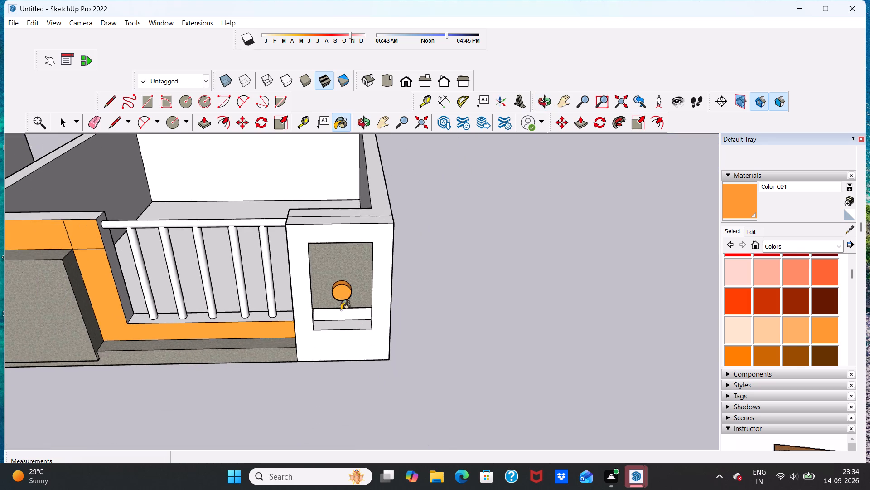
Examine the second enclosure's painted front at eye level from different distances.
middle_drag(341, 310, 385, 206)
middle_drag(358, 294, 338, 275)
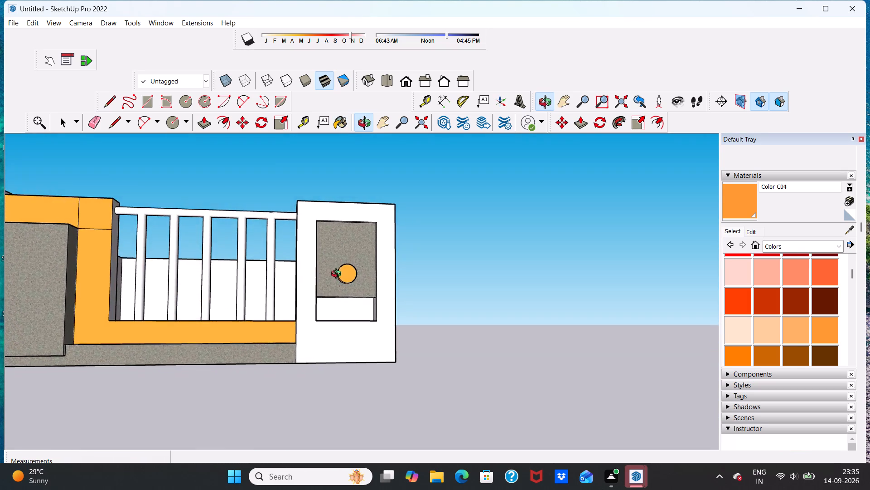
middle_drag(338, 275, 338, 275)
scroll(331, 281, down, 10)
scroll(191, 276, up, 5)
scroll(295, 274, up, 1)
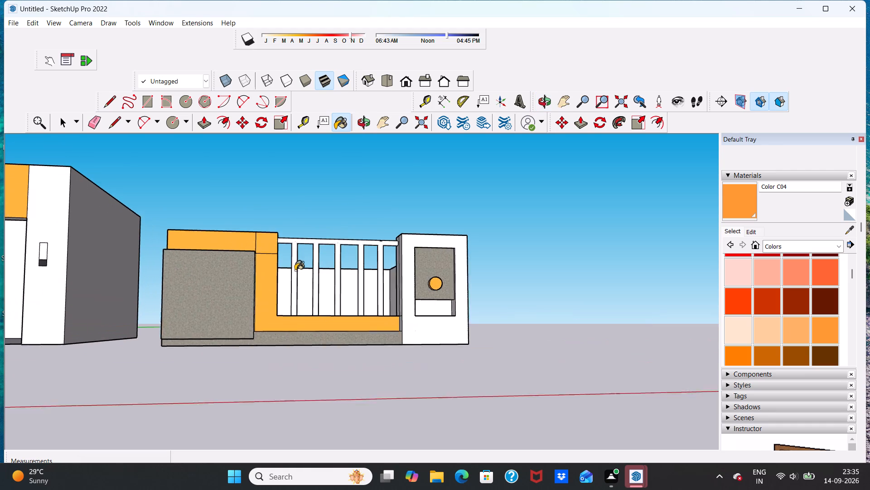
scroll(295, 270, up, 1)
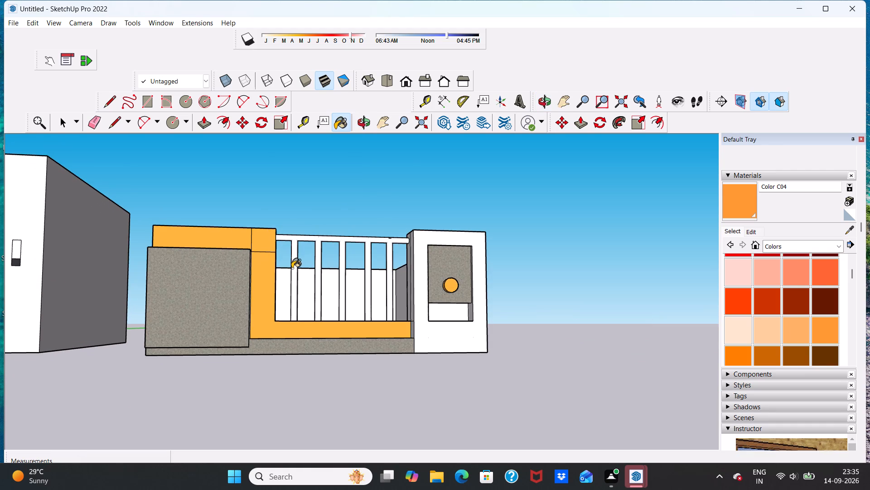
scroll(292, 268, down, 6)
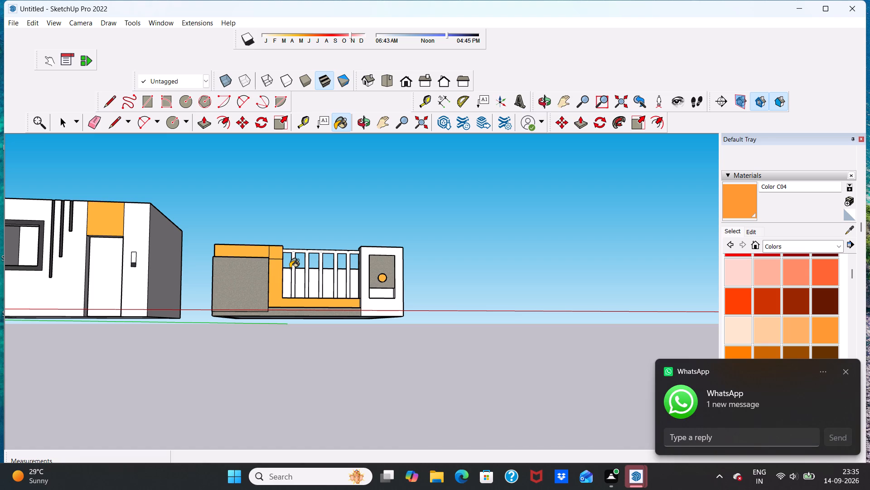
key(space)
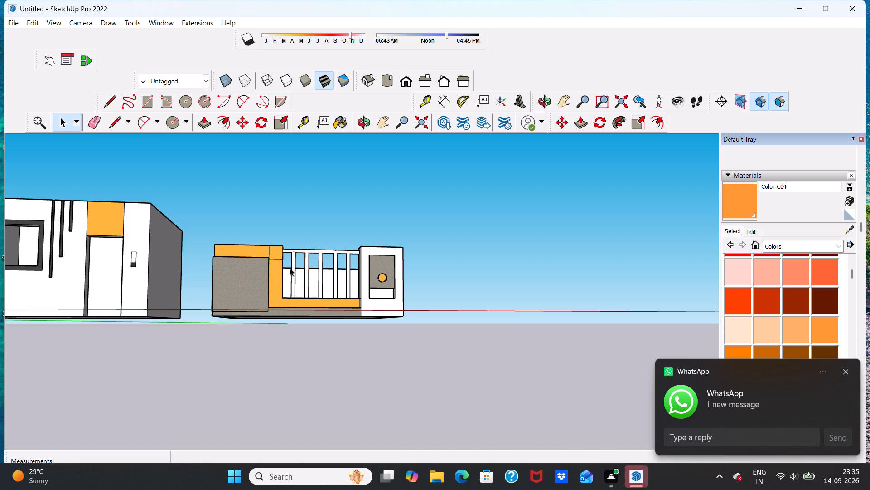
scroll(503, 273, down, 1)
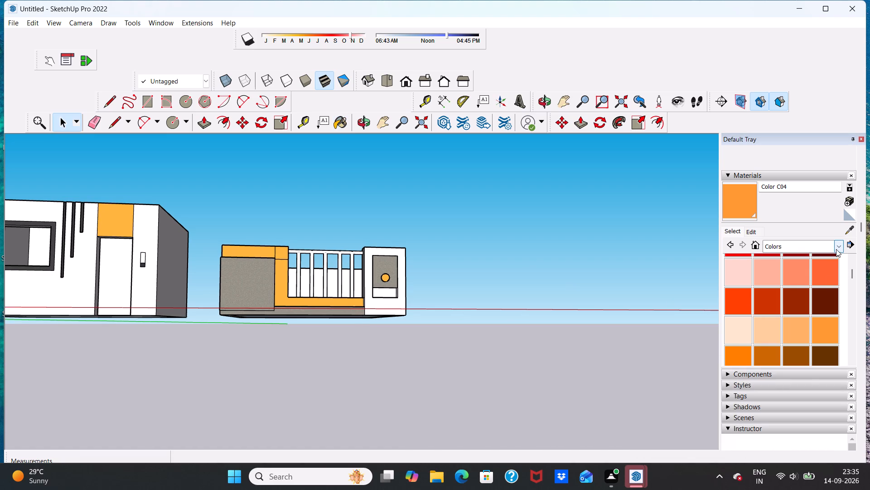
Paint the front face of the pillar framing the knob panel with Formica Blue from the Synthetic Surfaces collection.
click(836, 249)
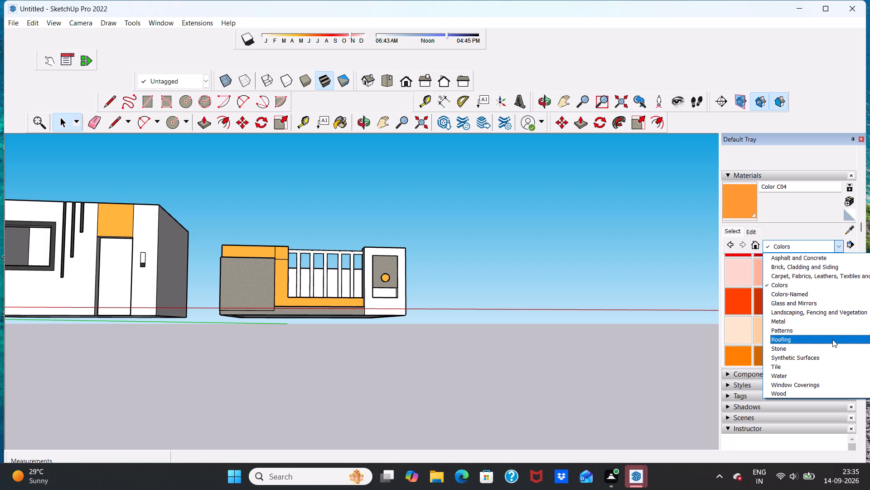
click(833, 355)
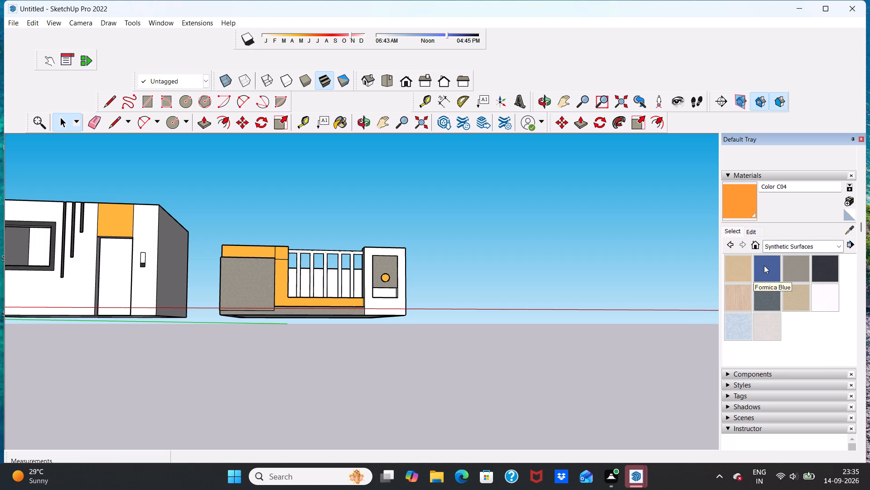
click(764, 265)
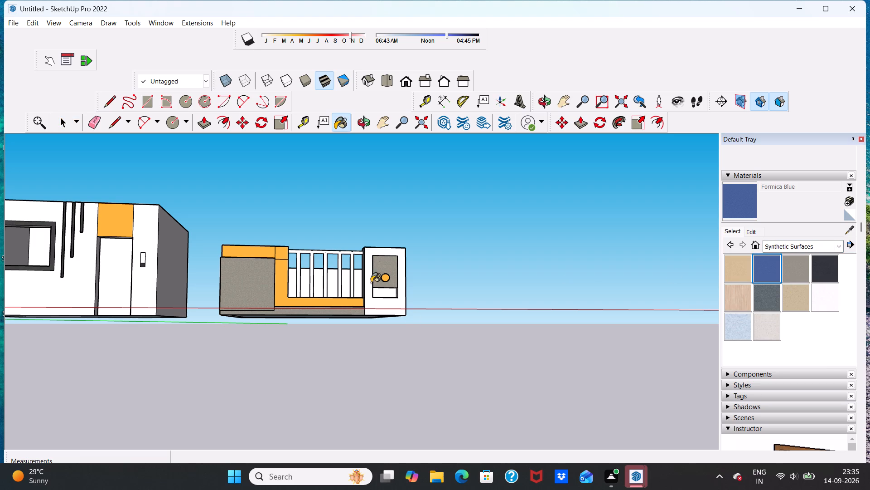
scroll(392, 271, up, 10)
click(397, 304)
Examine the second enclosure's front with its blue pillar from near and far.
scroll(397, 304, down, 5)
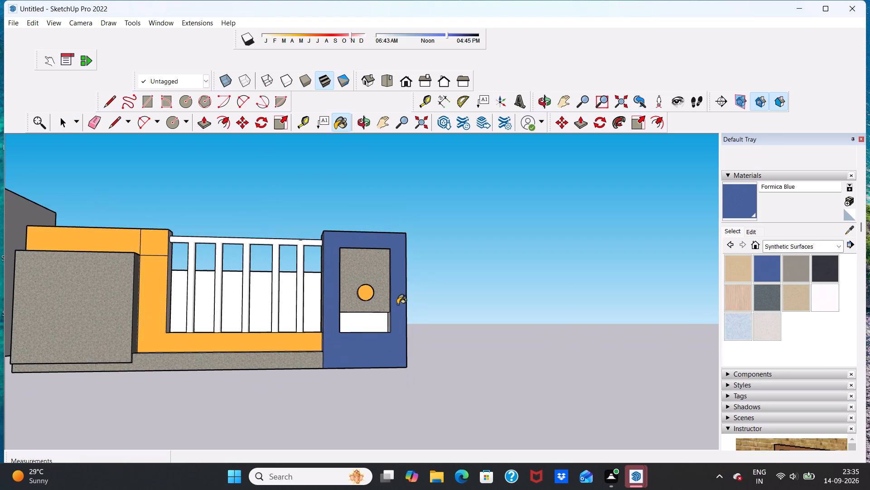
scroll(397, 305, down, 6)
scroll(405, 329, up, 2)
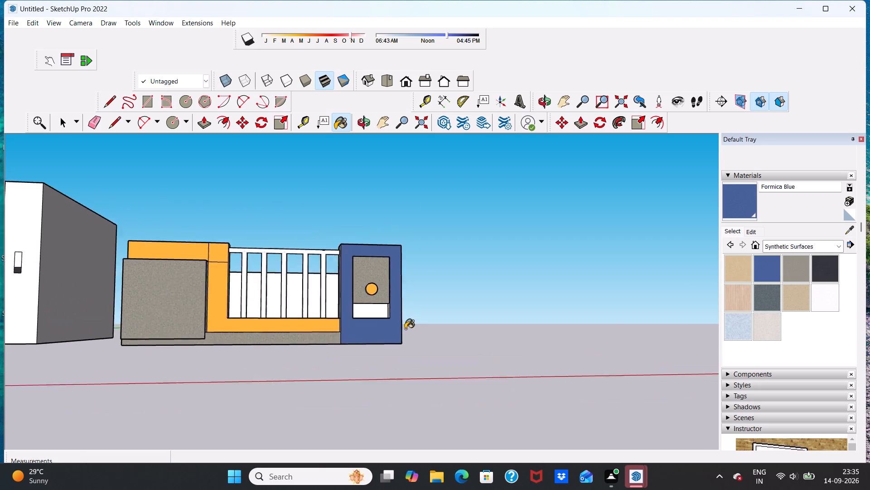
scroll(405, 329, up, 5)
scroll(403, 313, down, 3)
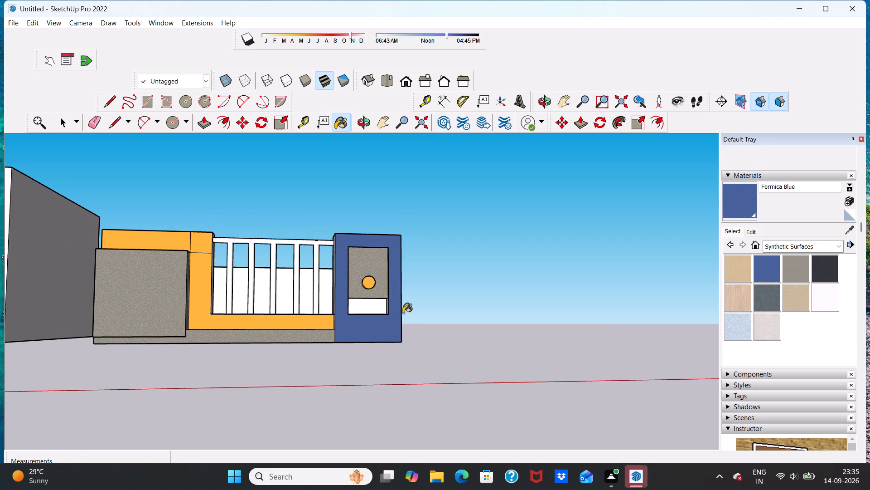
scroll(403, 313, down, 1)
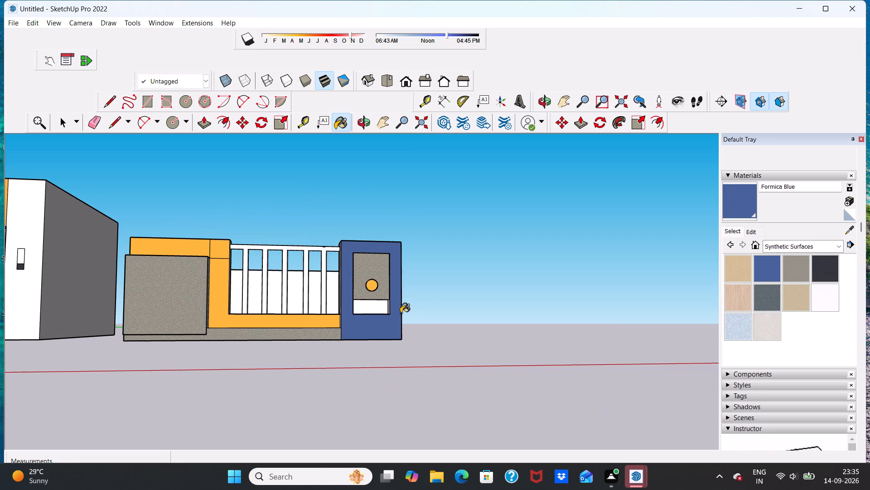
scroll(401, 313, down, 3)
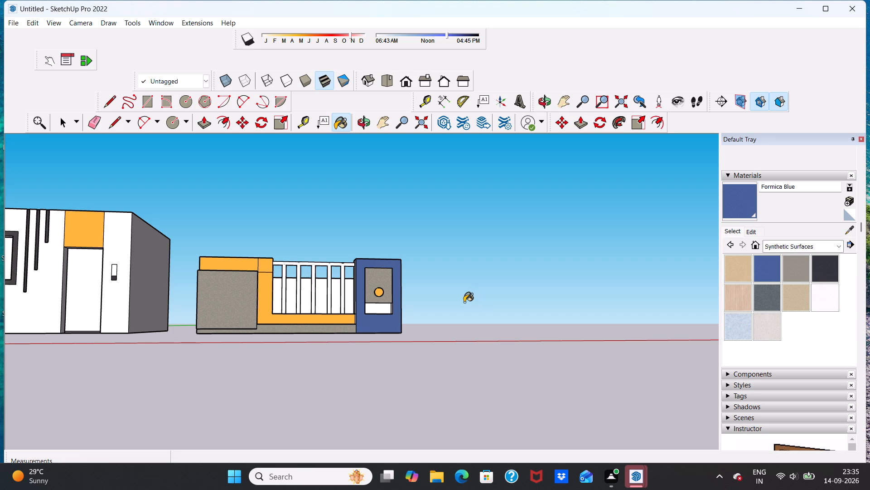
key(space)
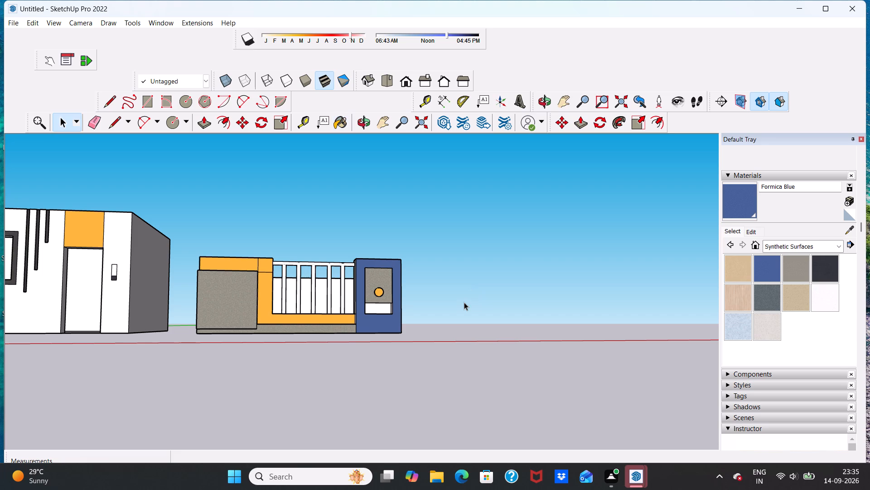
Examine both structures together from raised and angled viewpoints.
scroll(521, 267, down, 1)
scroll(304, 317, down, 1)
middle_drag(302, 318, 265, 387)
scroll(267, 326, up, 4)
scroll(285, 281, down, 4)
scroll(231, 325, up, 4)
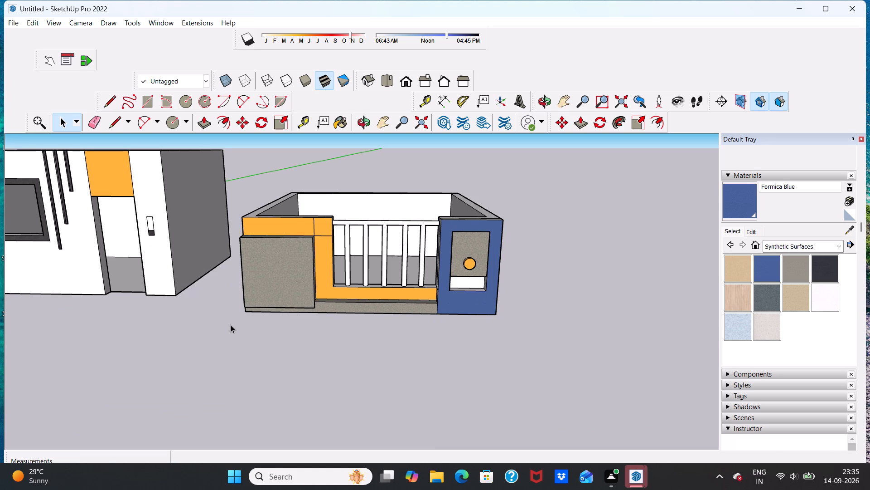
scroll(232, 322, down, 3)
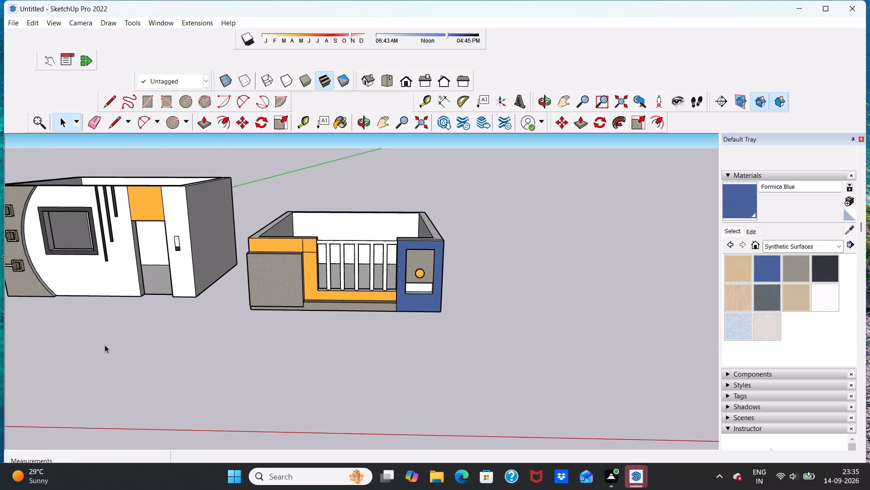
scroll(198, 335, down, 3)
scroll(179, 371, down, 3)
scroll(62, 328, up, 4)
scroll(140, 315, down, 2)
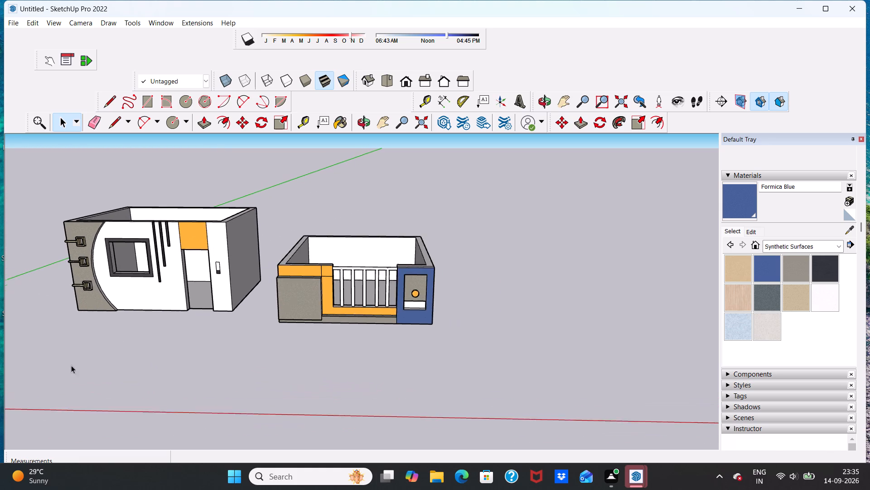
middle_drag(58, 371, 118, 356)
scroll(118, 356, down, 4)
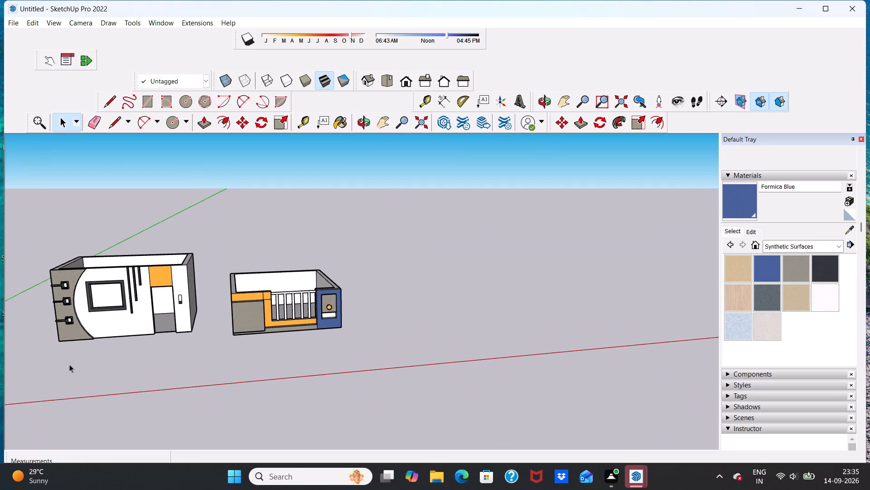
scroll(50, 369, up, 4)
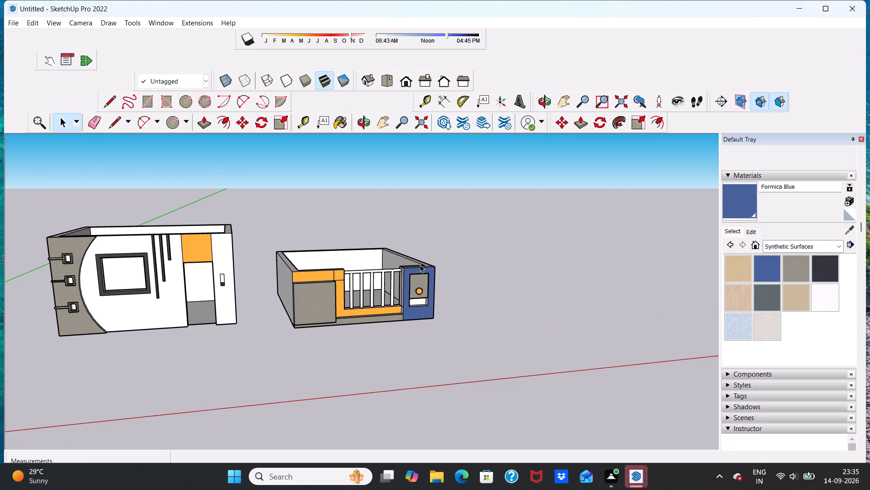
scroll(317, 310, up, 3)
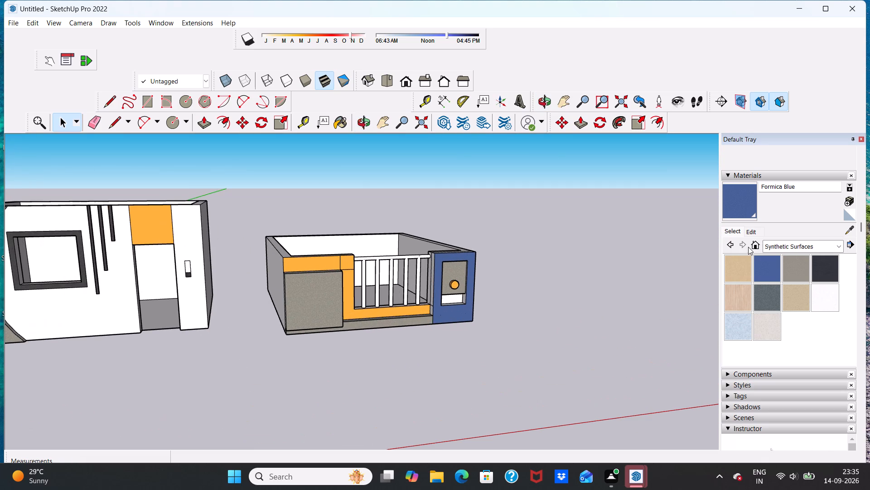
Paint the second enclosure's left outer wall and the small end face of its bottom strip with Formica Graystone.
click(794, 263)
middle_drag(246, 333, 350, 326)
click(266, 287)
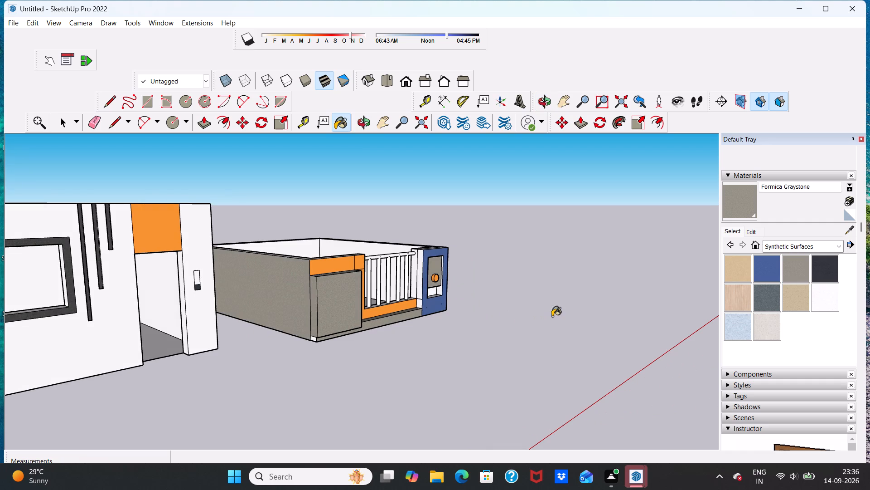
scroll(313, 341, up, 5)
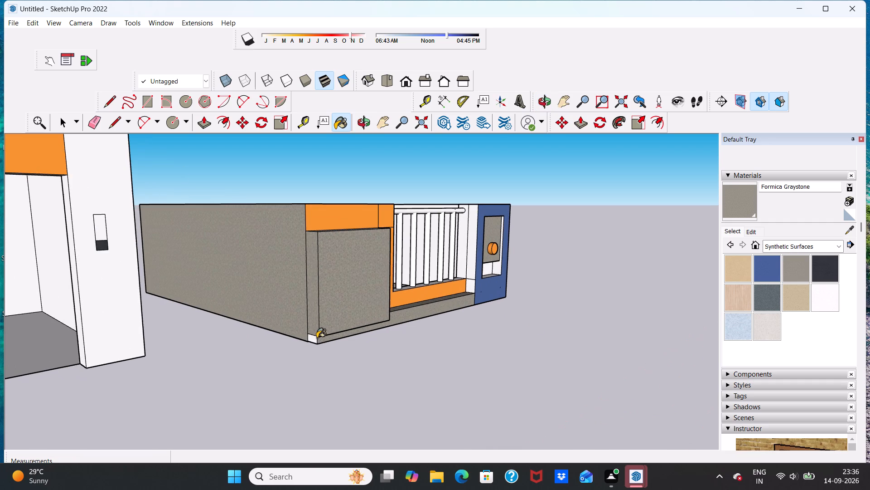
click(316, 339)
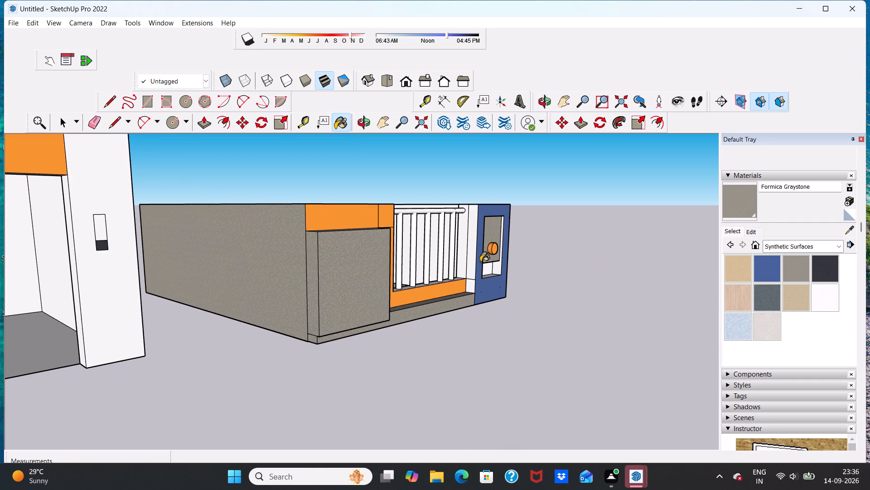
Paint the blue pillar's two side faces toward the railing and the adjoining recess end face with Formica Graystone.
scroll(483, 245, up, 6)
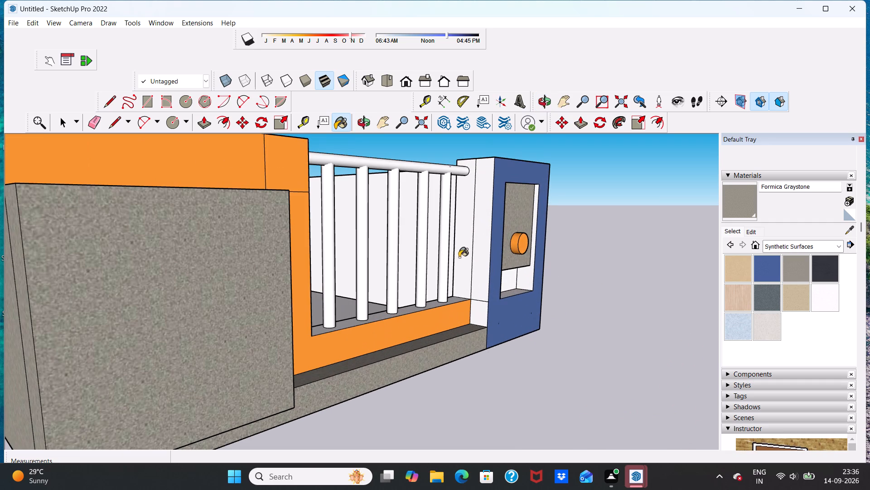
click(482, 254)
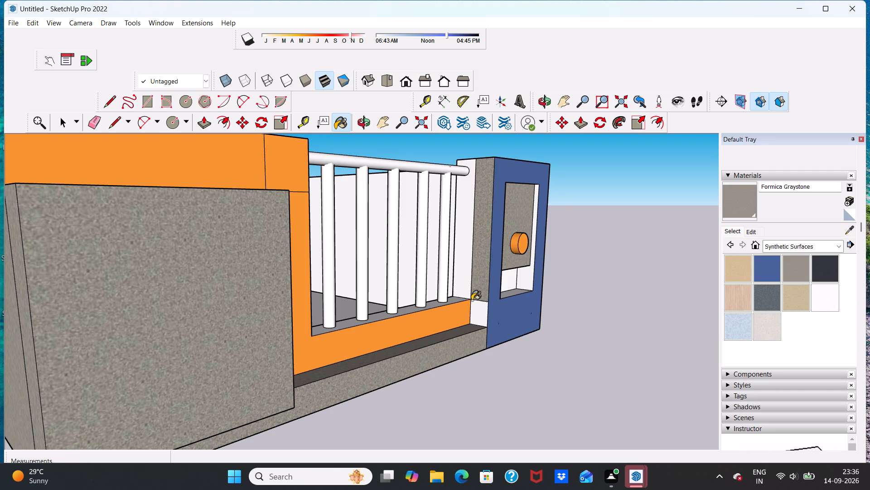
click(475, 313)
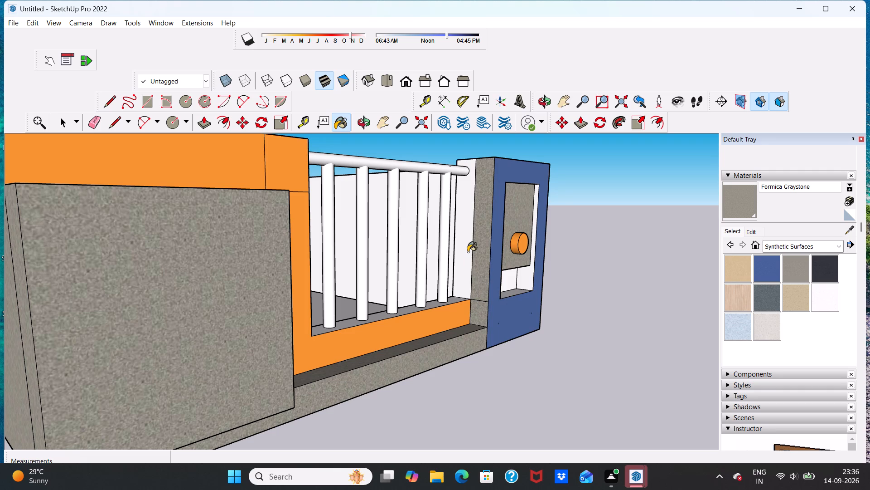
click(468, 252)
Paint the railing recess's left inner side face and its bottom sill with Formica Graystone.
scroll(469, 256, down, 4)
middle_drag(555, 256, 309, 307)
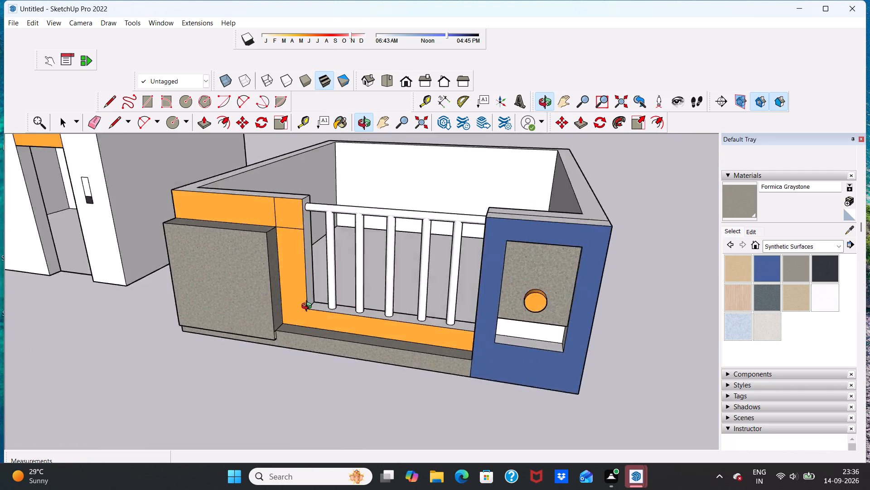
middle_drag(309, 307, 204, 316)
scroll(254, 277, up, 5)
click(335, 239)
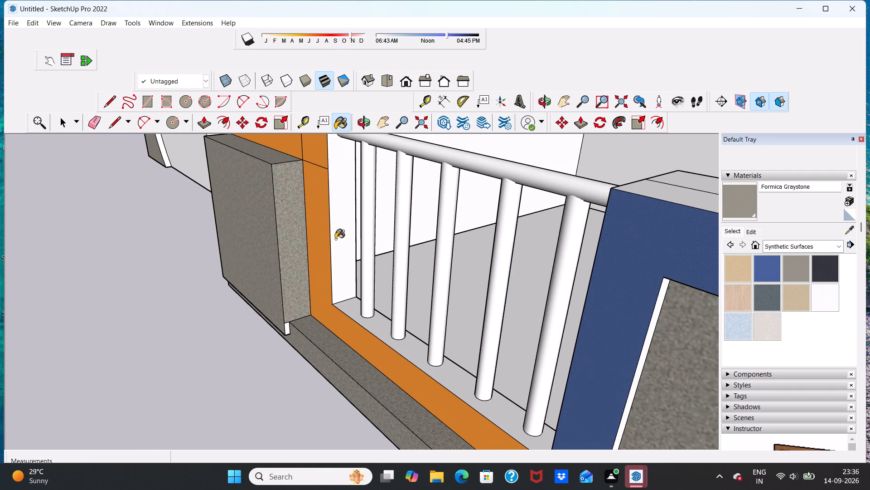
click(351, 306)
scroll(351, 306, down, 8)
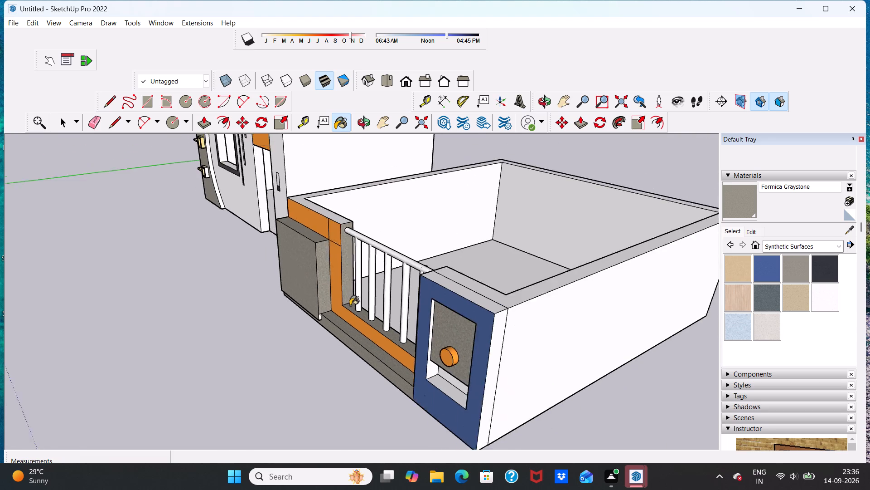
Paint the second enclosure's right outer wall, the blue pillar's outer side and top, and the wall rim with Formica Graystone.
scroll(350, 305, down, 3)
scroll(488, 306, up, 2)
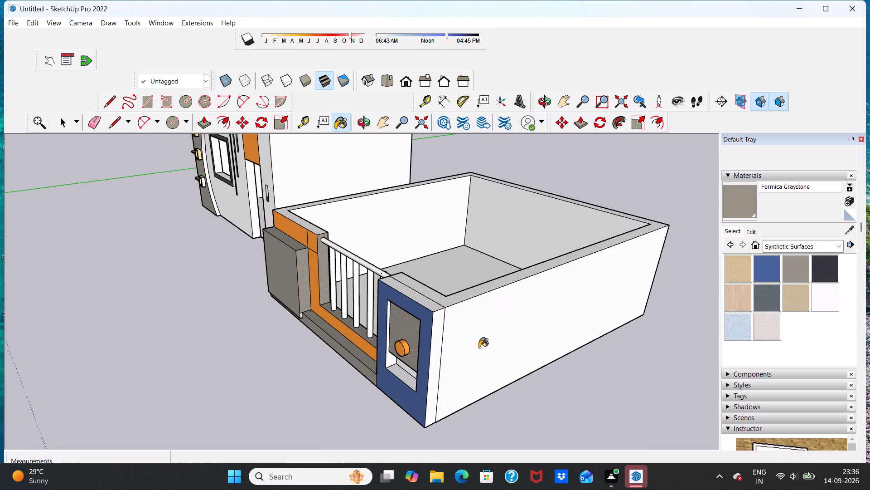
click(480, 343)
scroll(456, 366, up, 5)
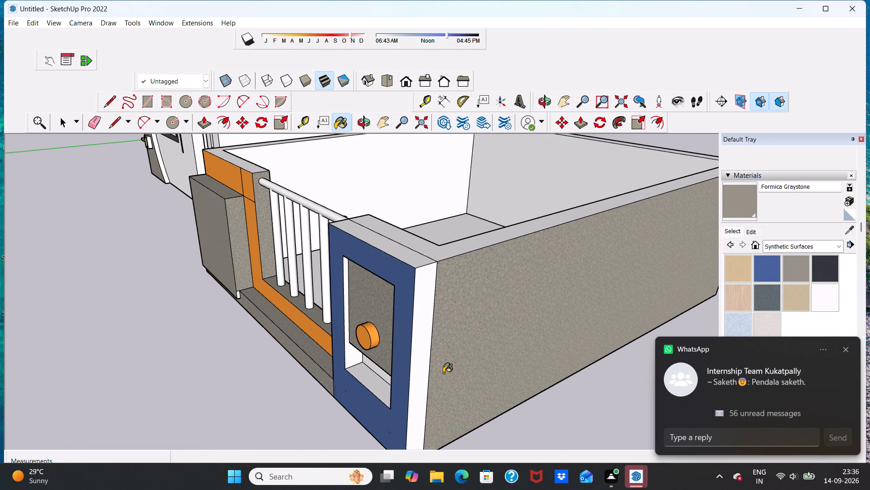
click(418, 390)
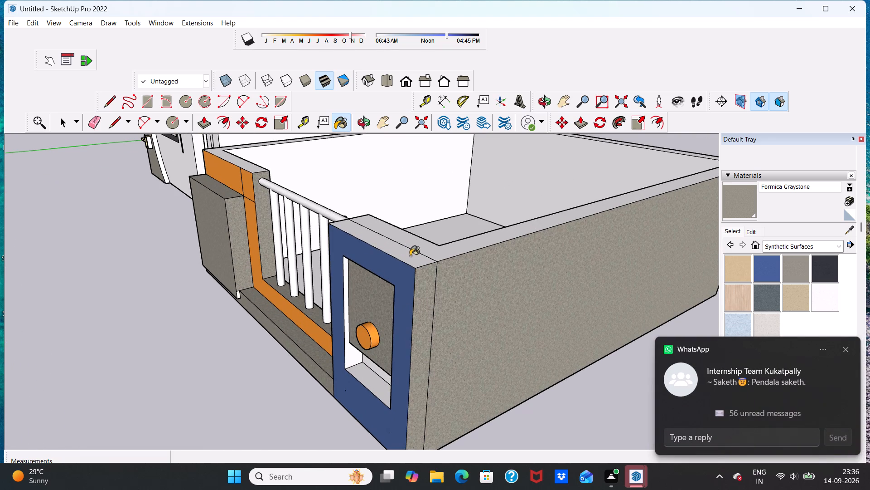
click(410, 259)
click(434, 257)
scroll(472, 266, down, 3)
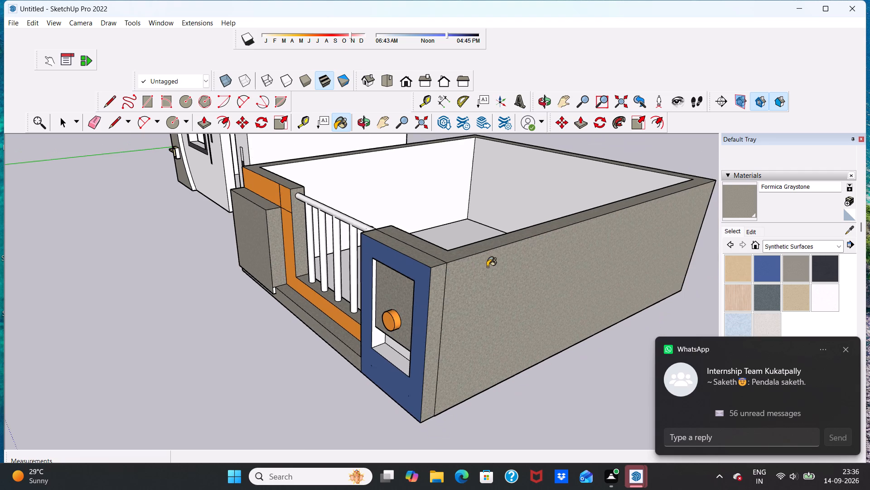
Paint the second enclosure's rear outer wall with Formica Graystone.
middle_drag(488, 268, 153, 246)
scroll(154, 232, down, 12)
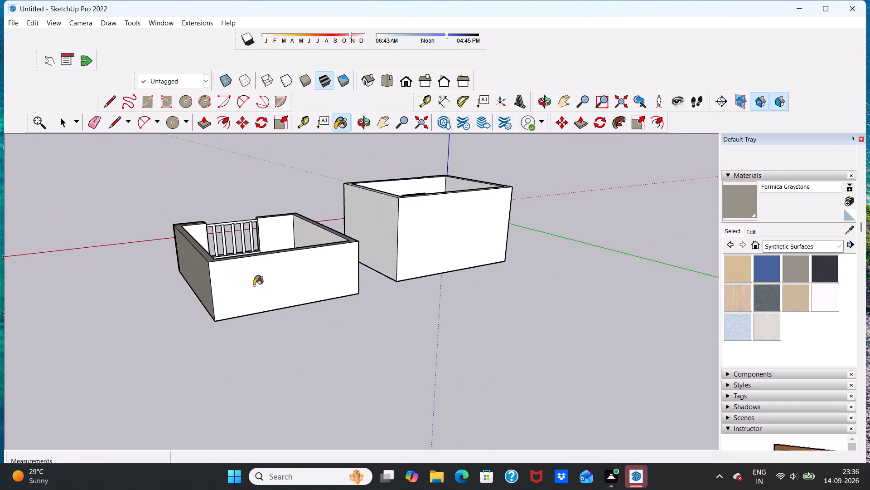
click(255, 284)
Examine the painted enclosure and the decorated room together from the side, front and raised viewpoints.
scroll(175, 296, up, 2)
middle_drag(175, 296, 395, 238)
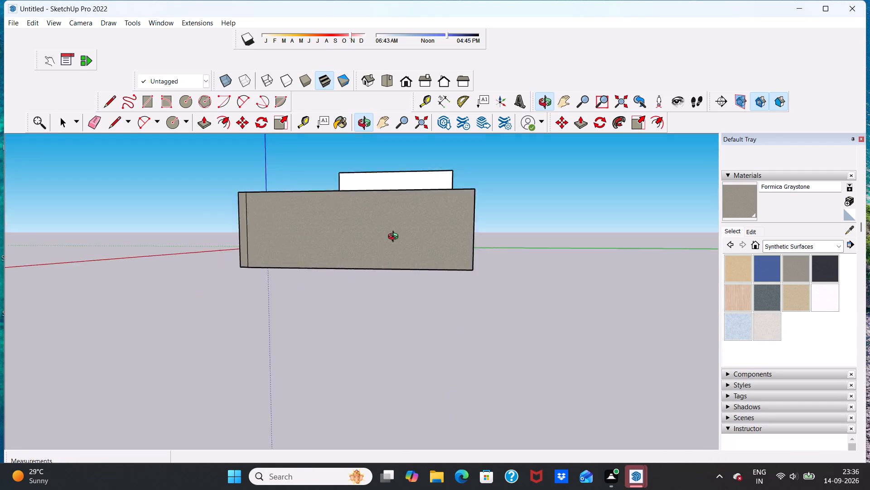
middle_drag(395, 238, 578, 272)
scroll(575, 261, down, 6)
scroll(363, 236, up, 4)
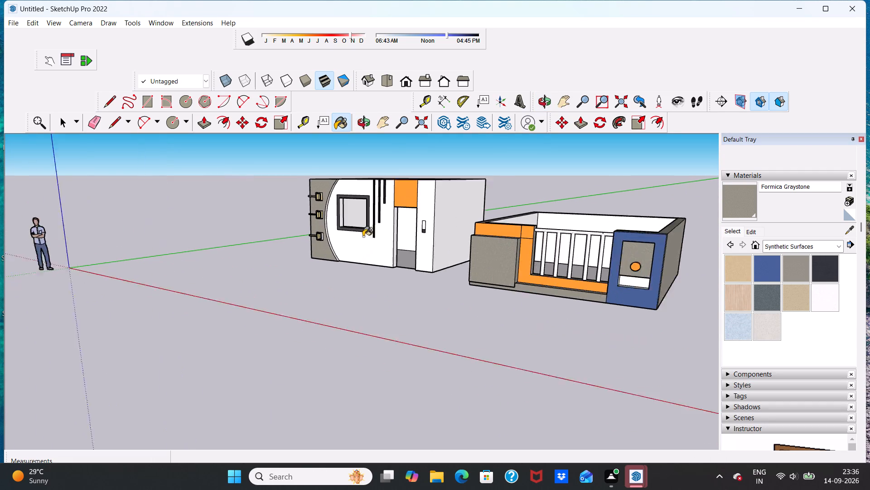
scroll(363, 236, up, 1)
middle_drag(391, 295, 463, 337)
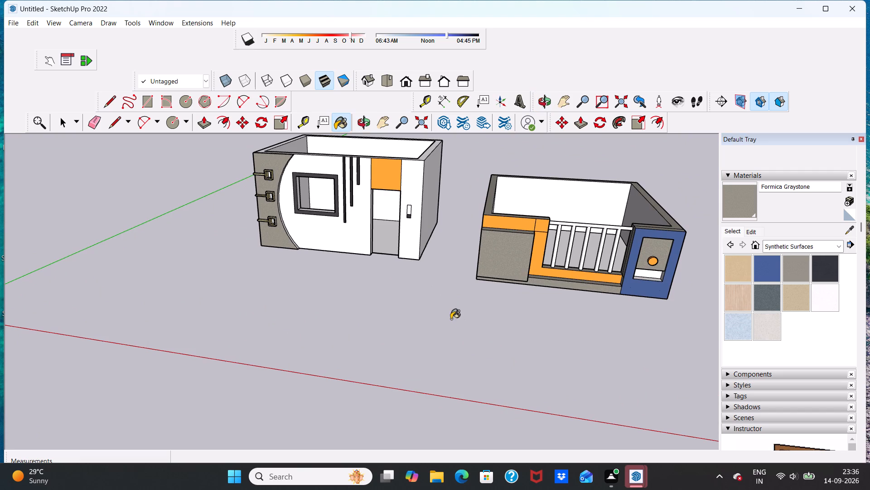
middle_drag(406, 299, 472, 270)
scroll(445, 267, down, 6)
middle_drag(440, 291, 396, 301)
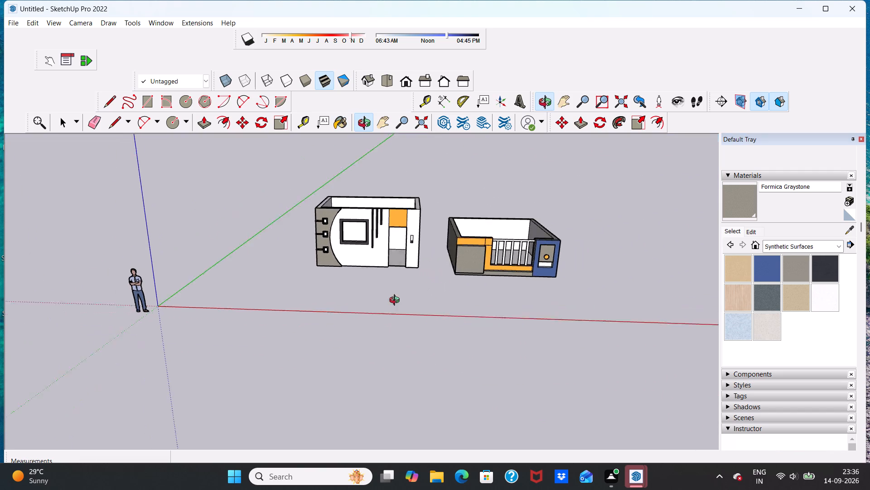
middle_drag(396, 301, 348, 314)
scroll(392, 247, up, 7)
middle_drag(402, 274, 403, 321)
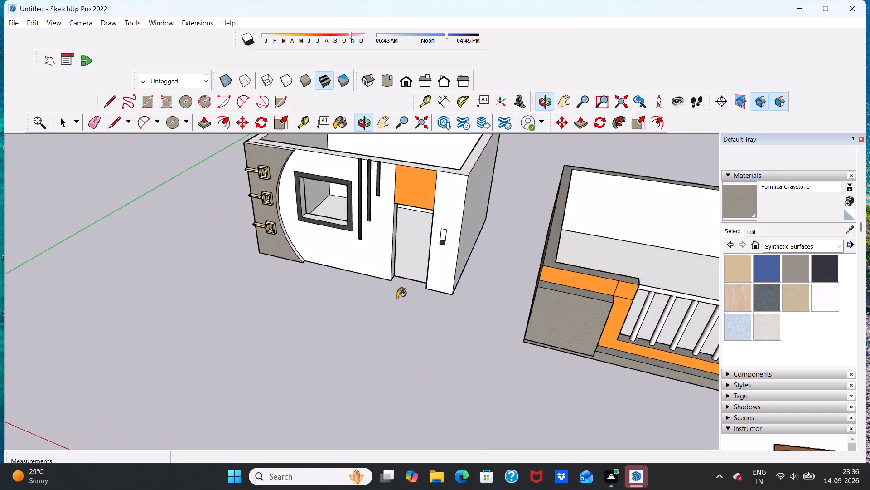
scroll(395, 291, down, 11)
scroll(400, 314, up, 5)
scroll(400, 313, down, 5)
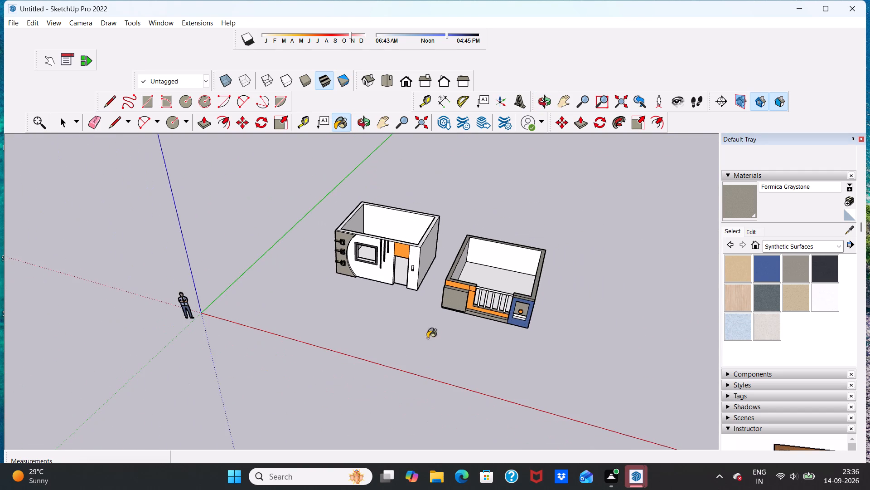
scroll(434, 316, up, 1)
Select all connected geometry of the second enclosure and make it a group.
key(space)
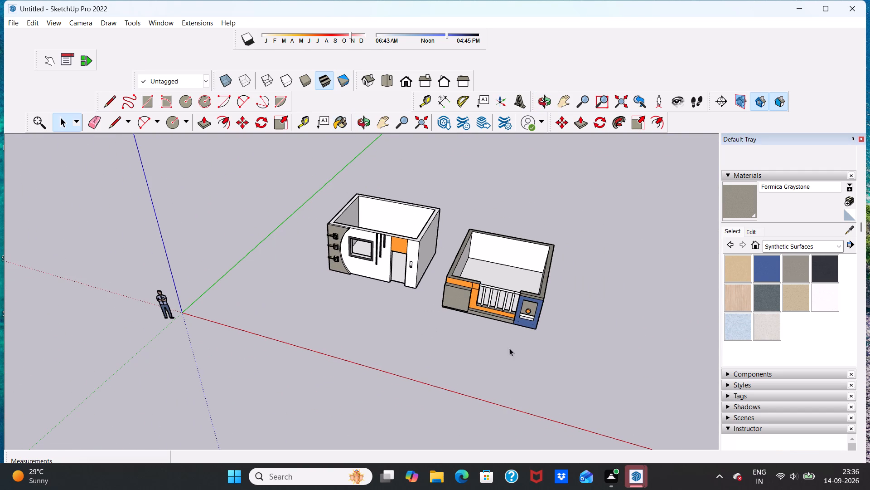
scroll(543, 343, up, 3)
triple_click(526, 303)
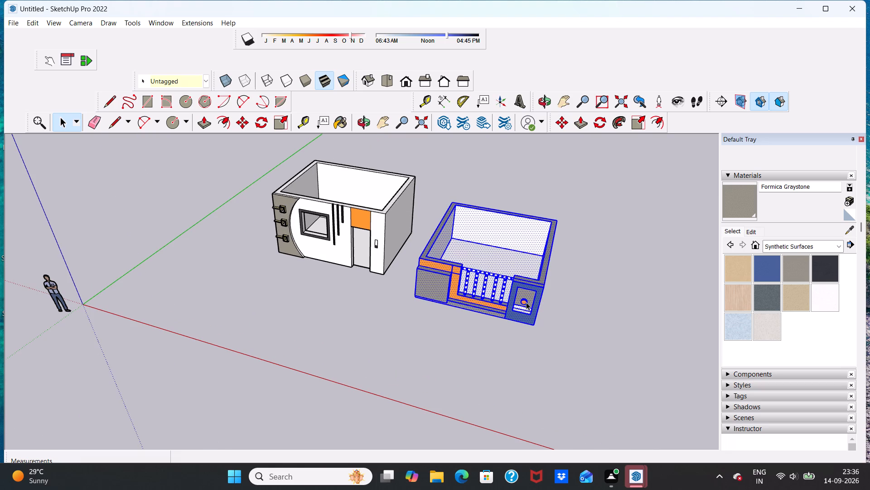
click(526, 302)
right_click(526, 302)
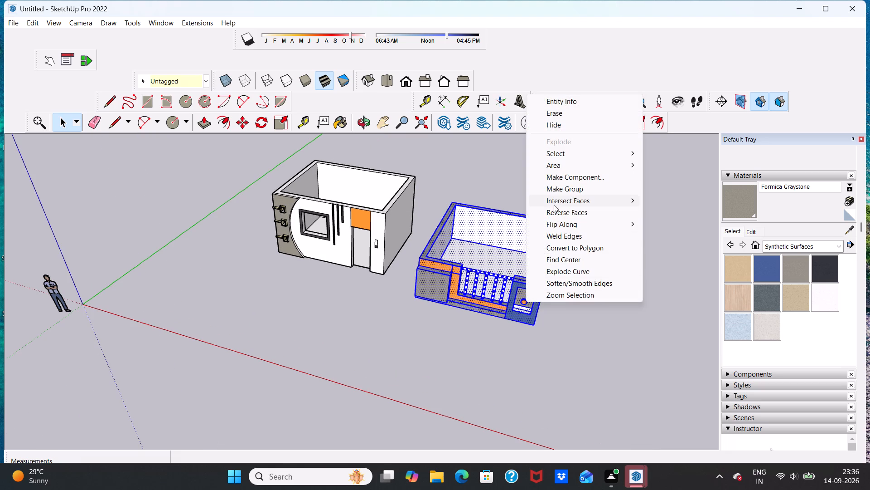
click(554, 192)
scroll(531, 327, up, 3)
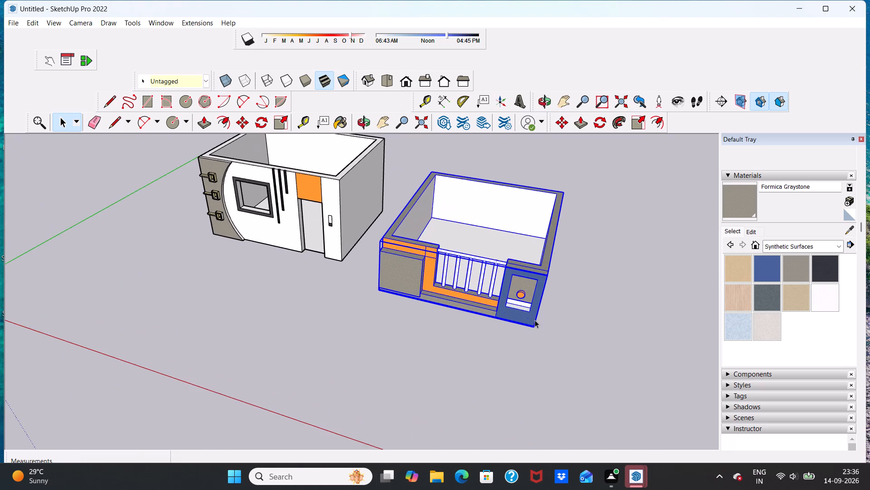
scroll(535, 318, down, 6)
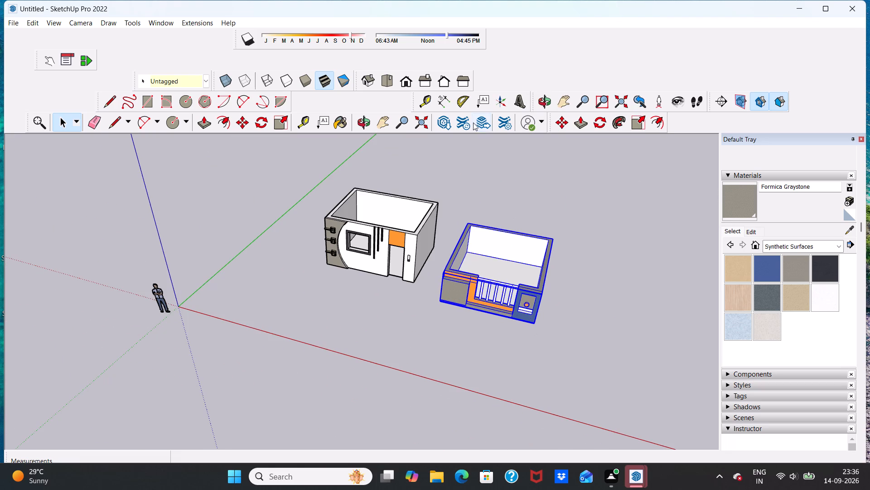
Move the grouped enclosure onto the room, placing its bottom front corner below the blue pillar at the room's front right top corner.
click(246, 123)
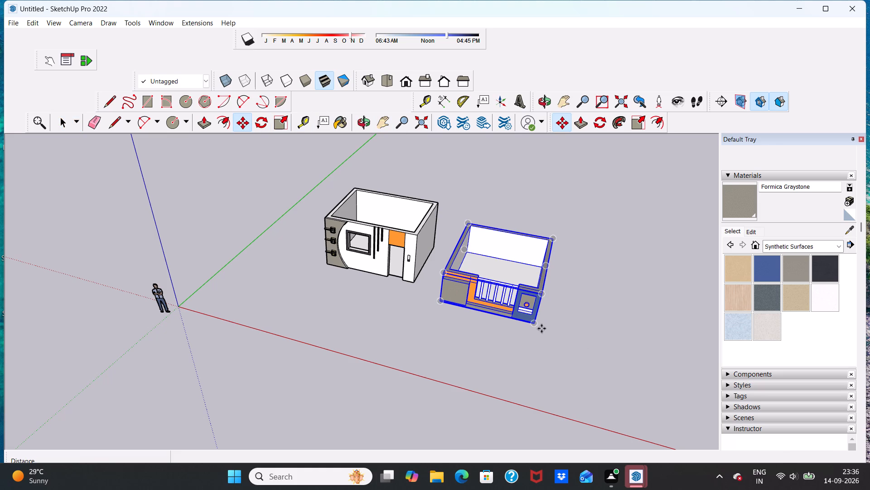
drag(536, 325, 405, 233)
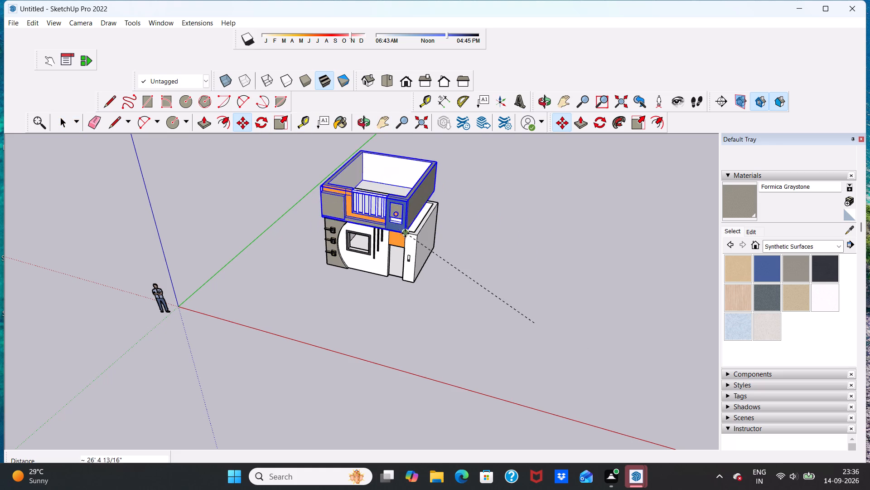
drag(405, 233, 339, 233)
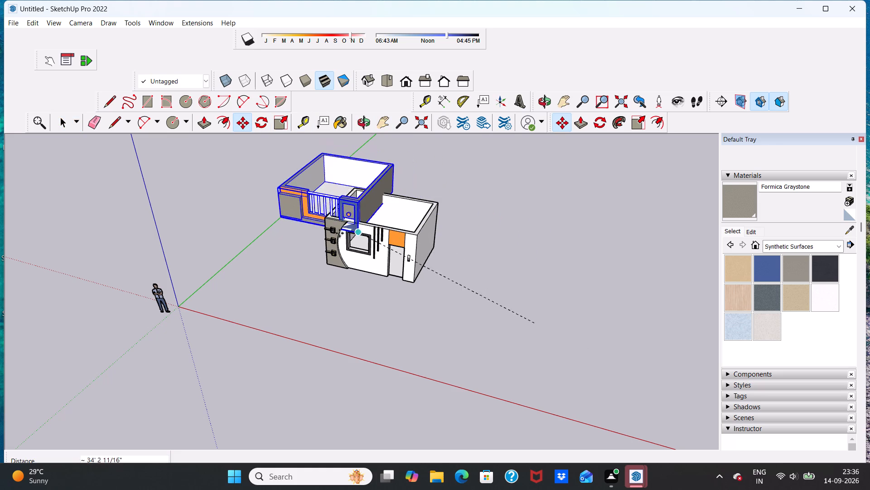
drag(339, 233, 412, 240)
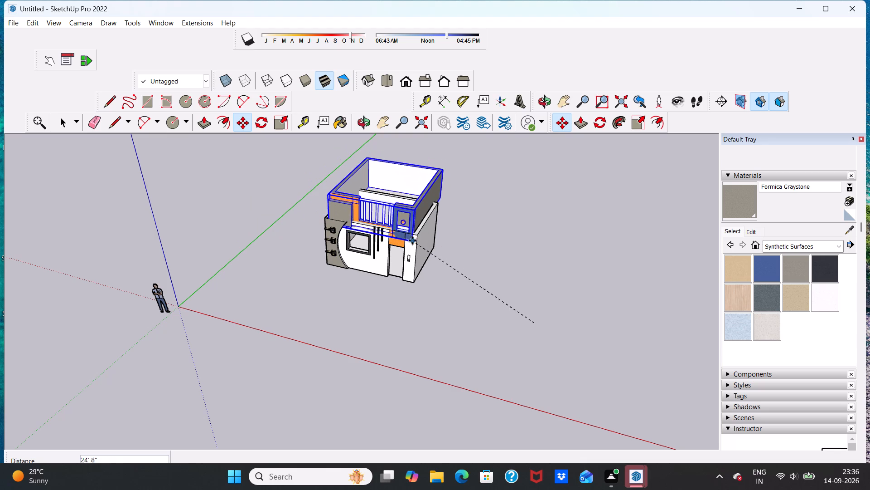
drag(412, 240, 411, 235)
scroll(413, 222, up, 8)
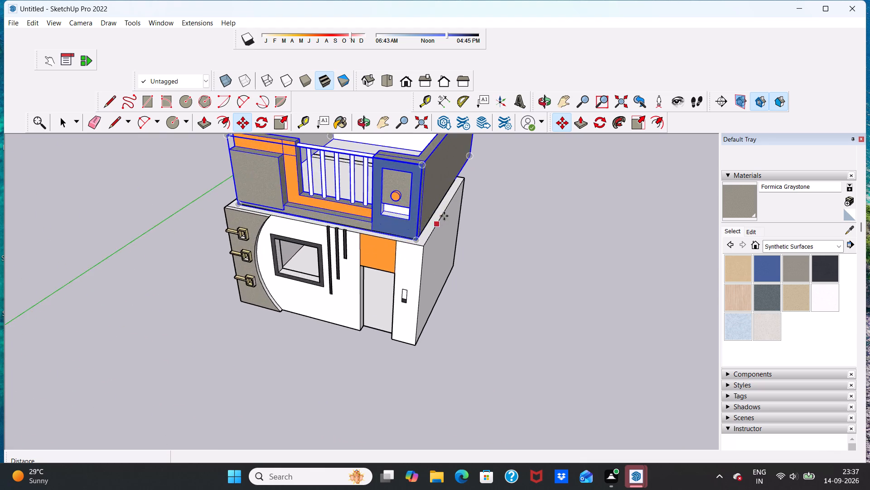
Move the grouped enclosure by its right wall's rear bottom corner onto the room's rear right top corner.
scroll(453, 215, down, 6)
middle_drag(541, 226, 261, 227)
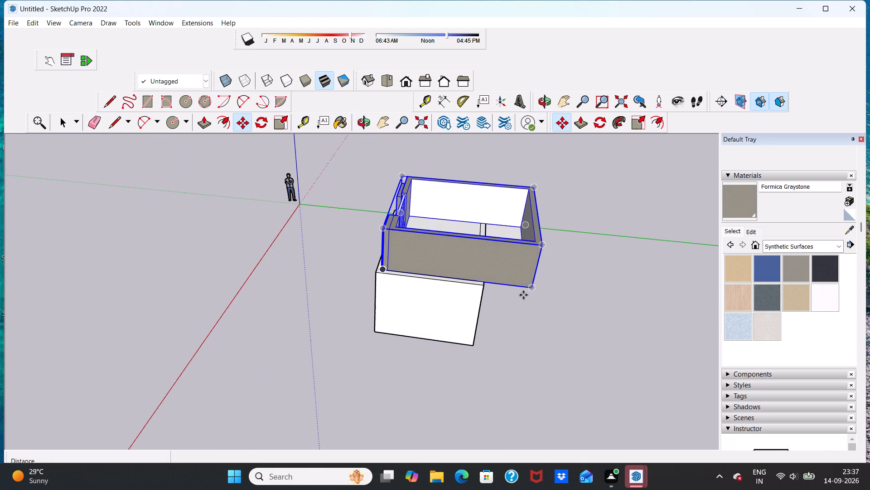
drag(531, 293, 485, 284)
scroll(457, 296, up, 10)
scroll(537, 270, up, 5)
scroll(503, 286, up, 3)
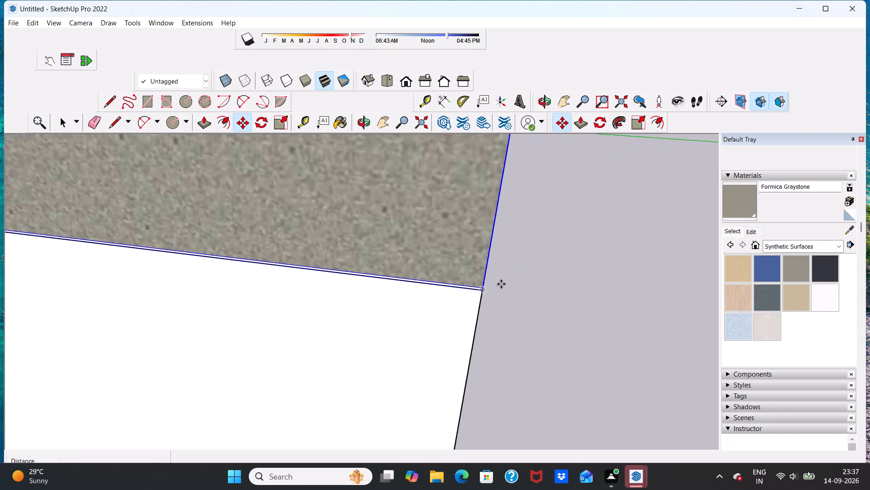
scroll(501, 284, up, 2)
scroll(537, 262, down, 19)
Move the grouped enclosure 14' 5 15/16" from a point beside the room to the room's rear right top corner.
click(596, 317)
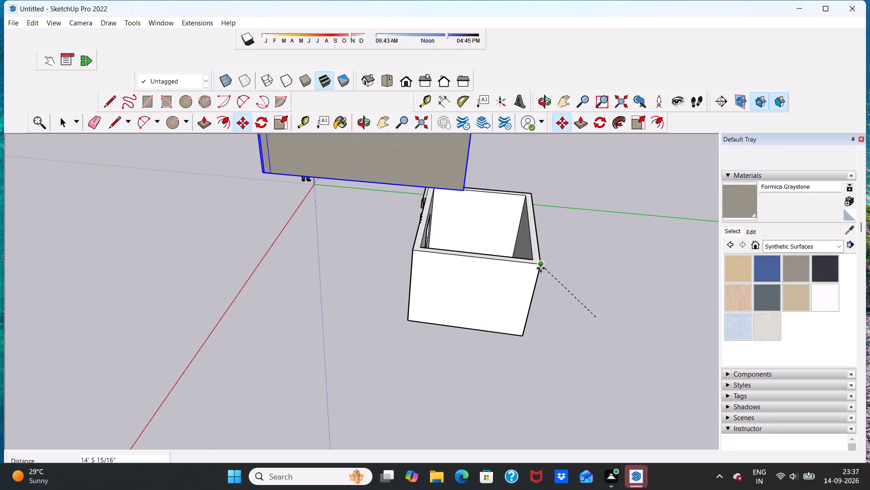
scroll(607, 304, up, 2)
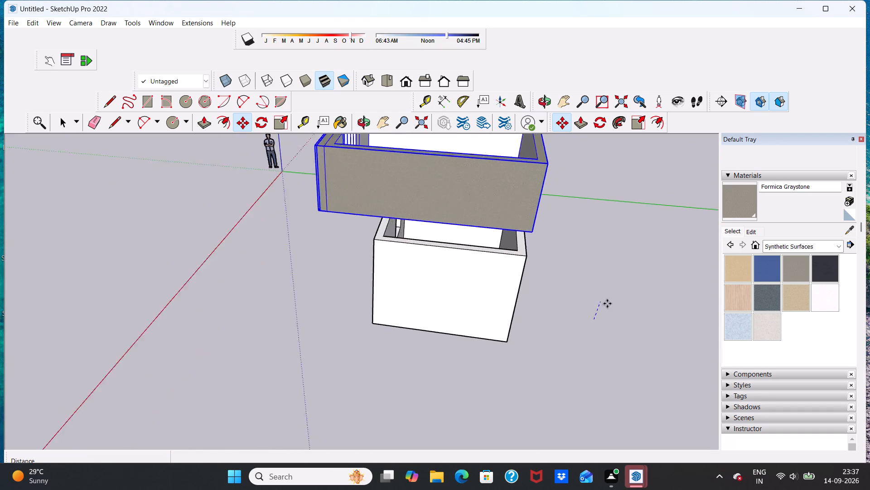
scroll(607, 304, up, 6)
scroll(590, 340, down, 9)
scroll(556, 292, up, 5)
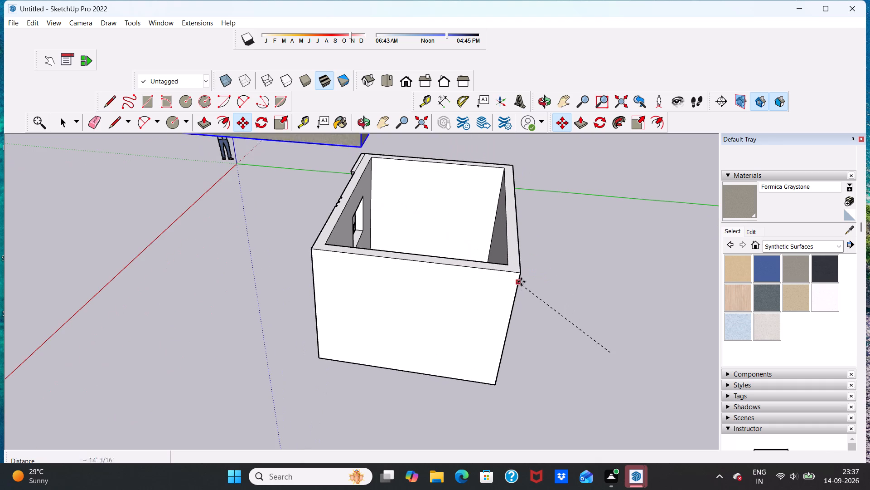
click(522, 276)
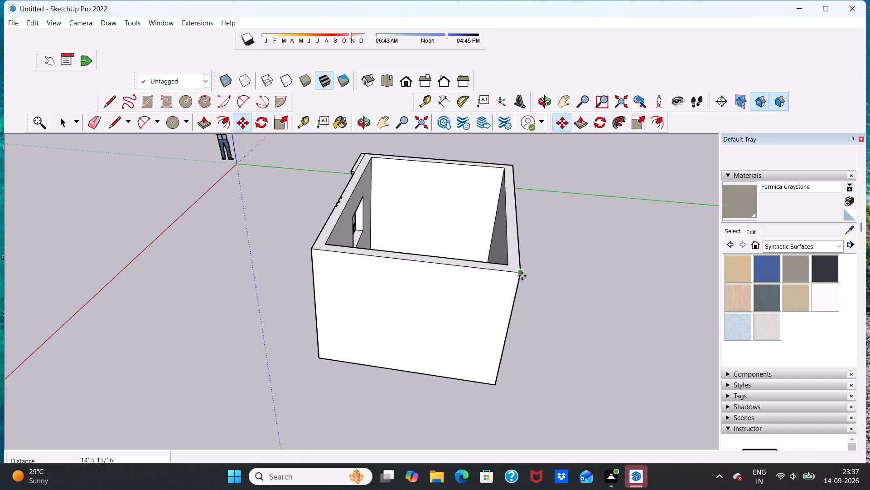
scroll(584, 330, down, 13)
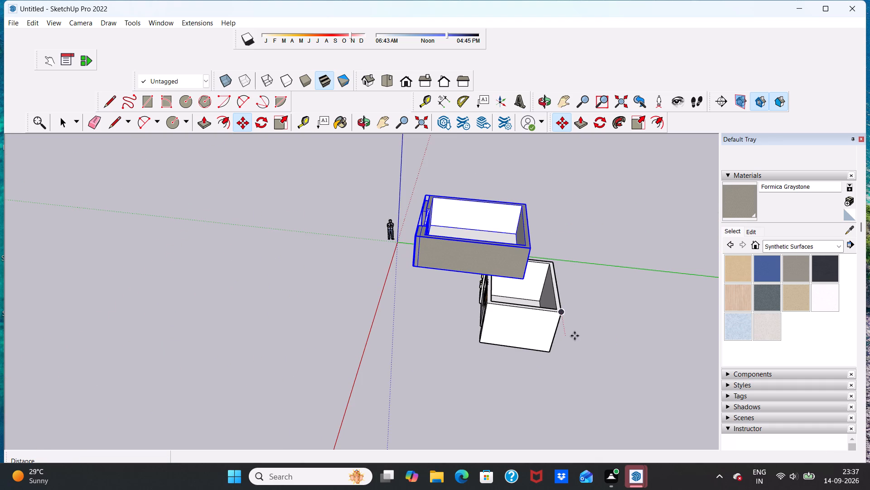
key(space)
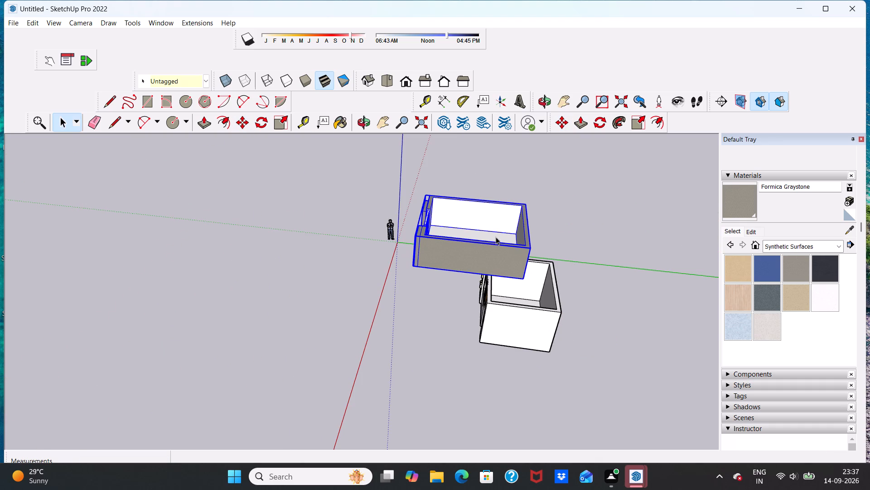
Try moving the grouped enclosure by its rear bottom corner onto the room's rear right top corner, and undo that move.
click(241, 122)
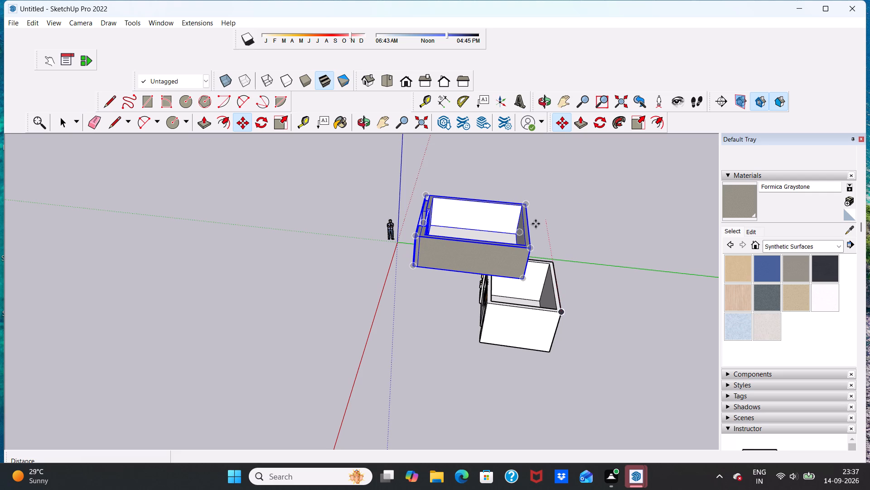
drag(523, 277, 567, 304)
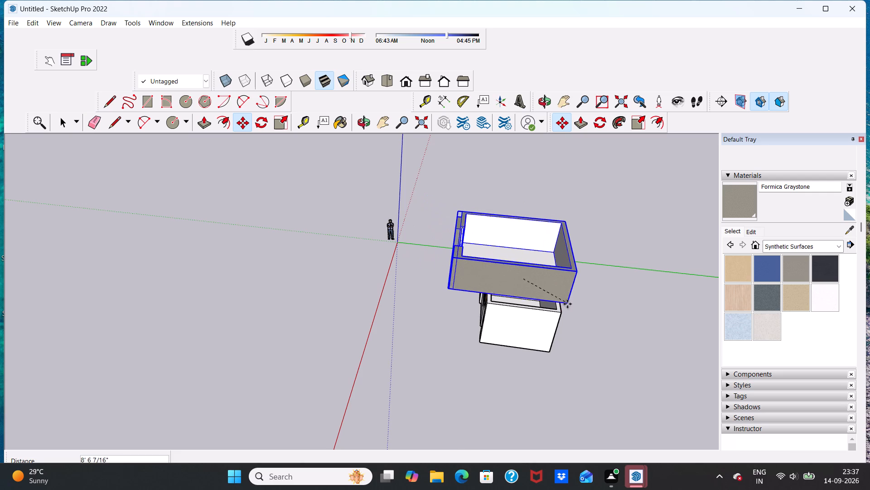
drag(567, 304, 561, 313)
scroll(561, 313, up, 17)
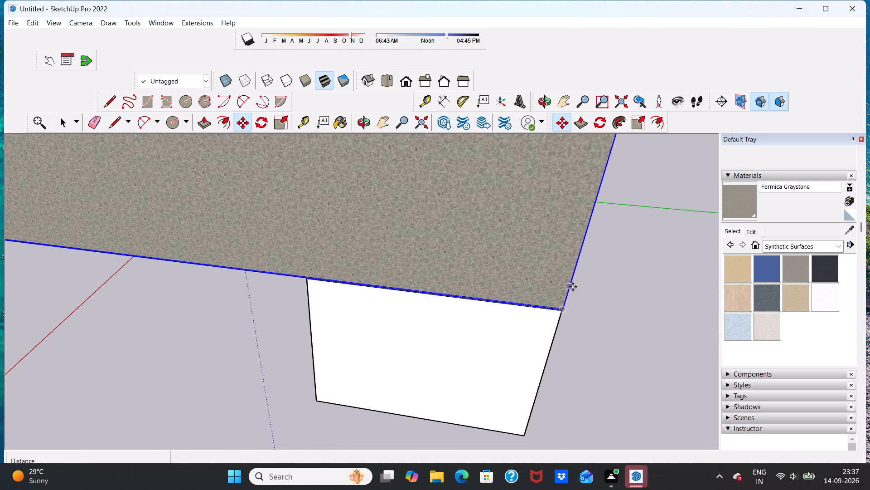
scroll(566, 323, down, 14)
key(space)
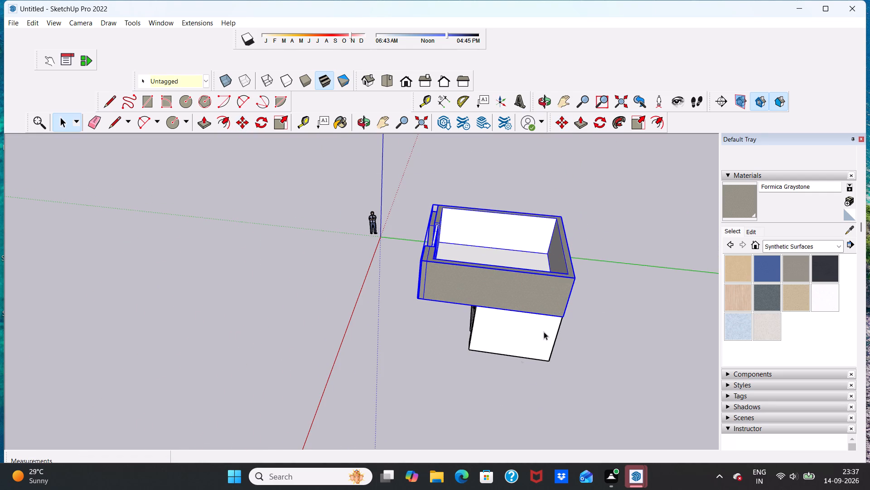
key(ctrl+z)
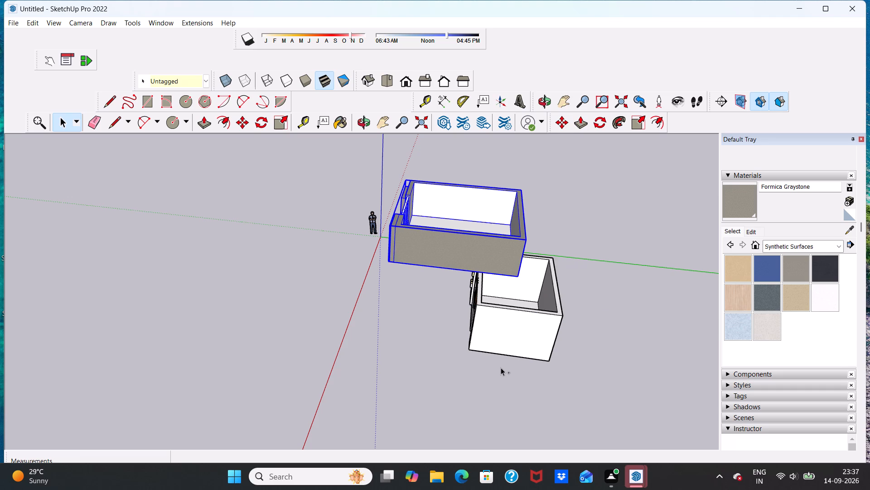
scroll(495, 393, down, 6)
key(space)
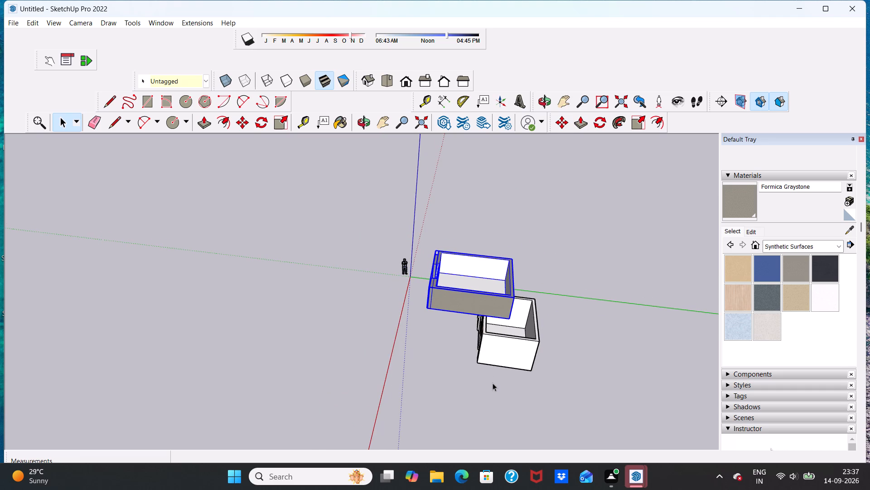
Undo the last move of the grouped enclosure and clear the selection.
key(ctrl+z)
scroll(550, 362, up, 9)
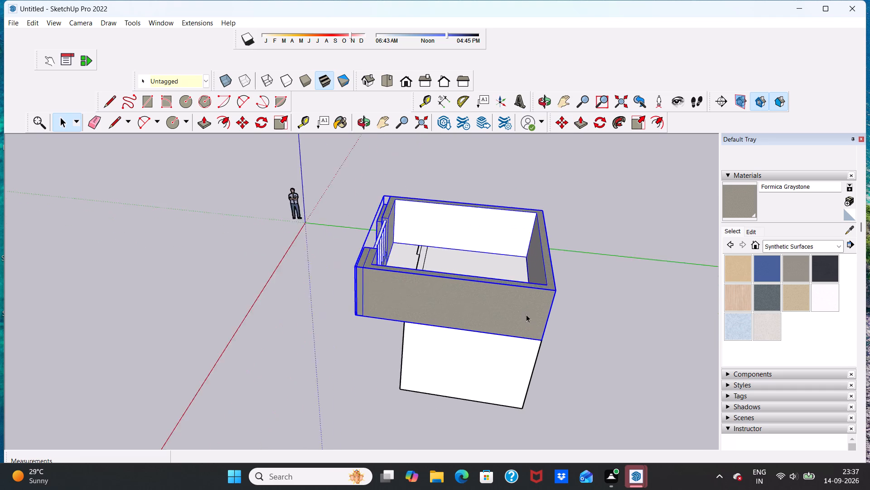
scroll(526, 314, up, 7)
click(589, 363)
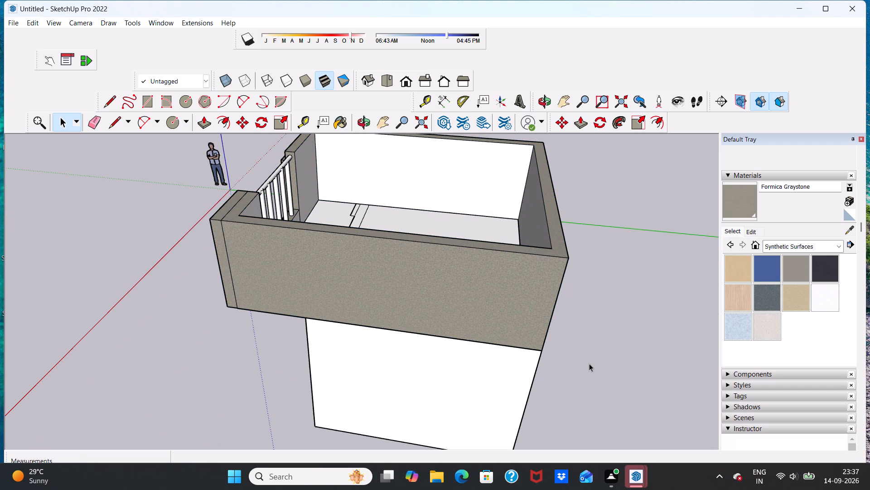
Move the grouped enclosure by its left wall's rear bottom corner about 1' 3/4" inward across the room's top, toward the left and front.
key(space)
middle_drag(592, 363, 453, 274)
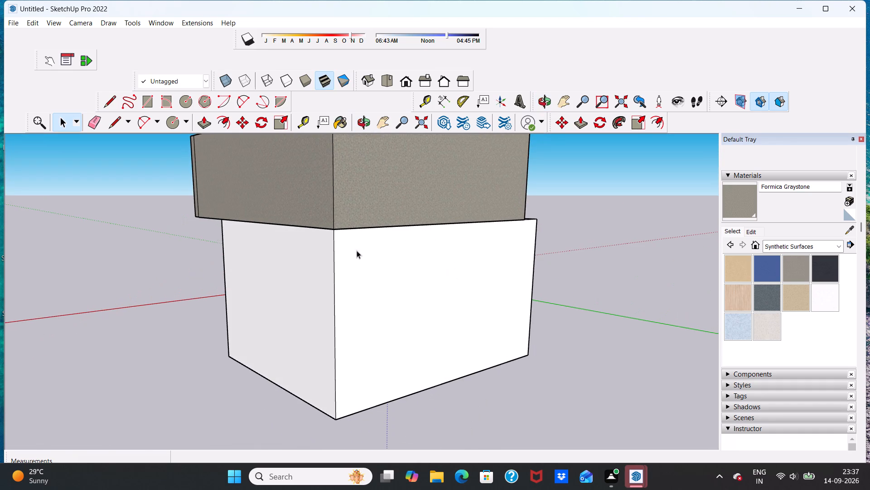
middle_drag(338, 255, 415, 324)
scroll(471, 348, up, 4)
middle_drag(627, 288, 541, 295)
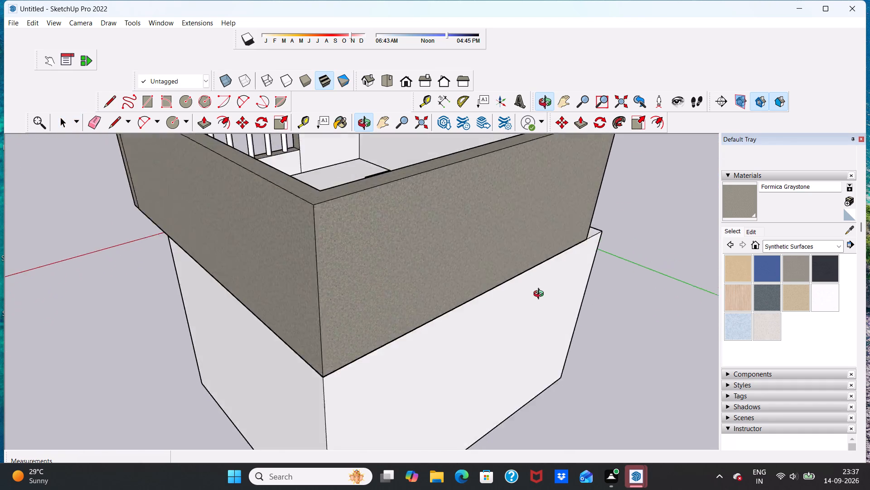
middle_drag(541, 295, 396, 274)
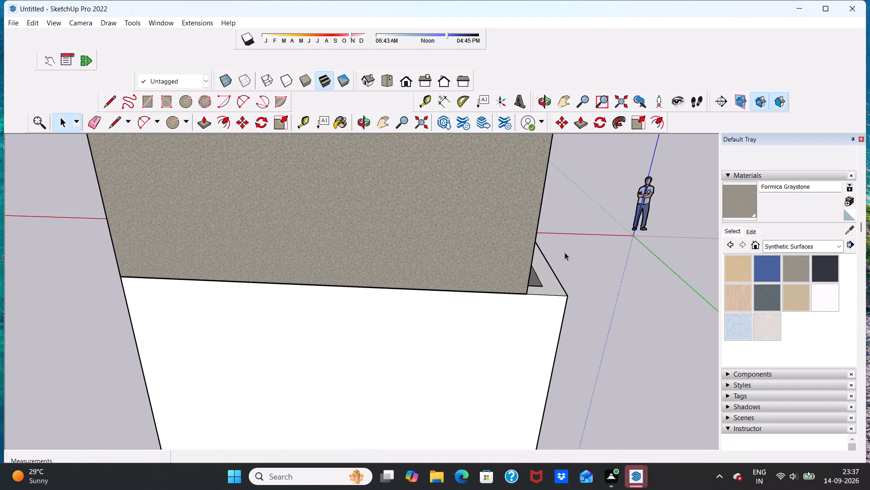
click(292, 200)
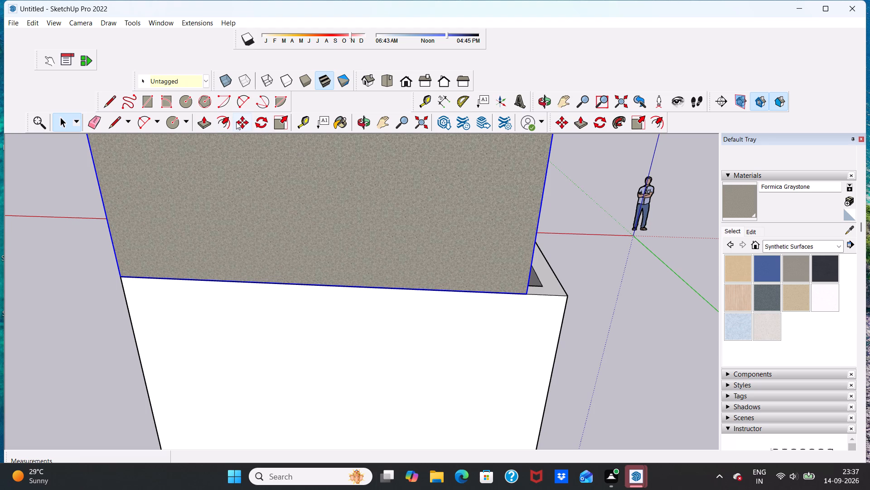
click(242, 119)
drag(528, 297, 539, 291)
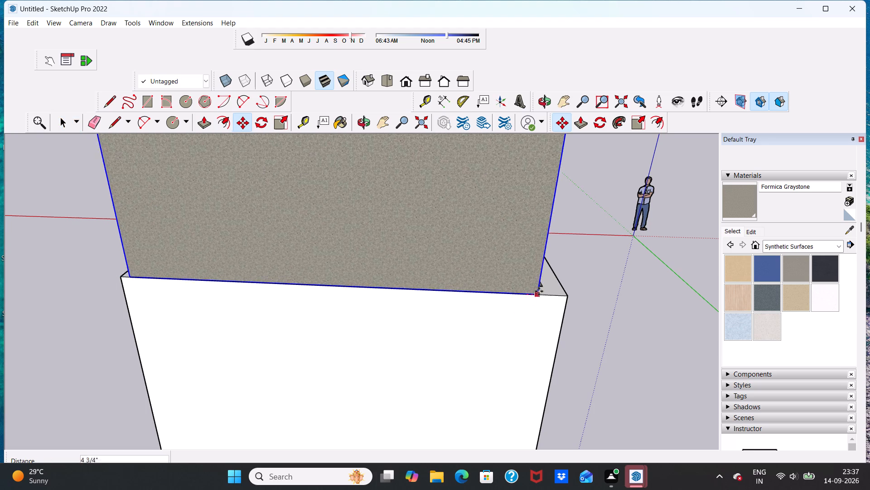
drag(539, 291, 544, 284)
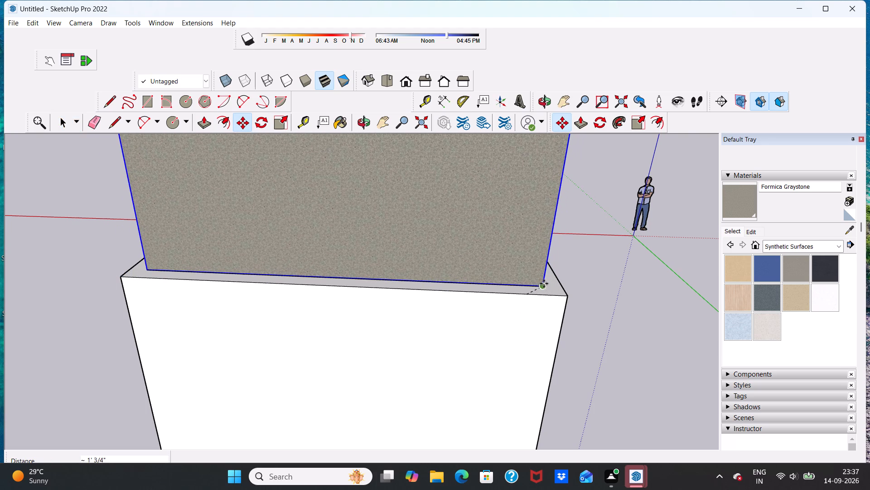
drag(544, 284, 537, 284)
Move the grouped enclosure about 1' 3/4" by its right wall's rear bottom corner onto the room's rear right top corner.
scroll(571, 289, up, 9)
scroll(522, 286, down, 15)
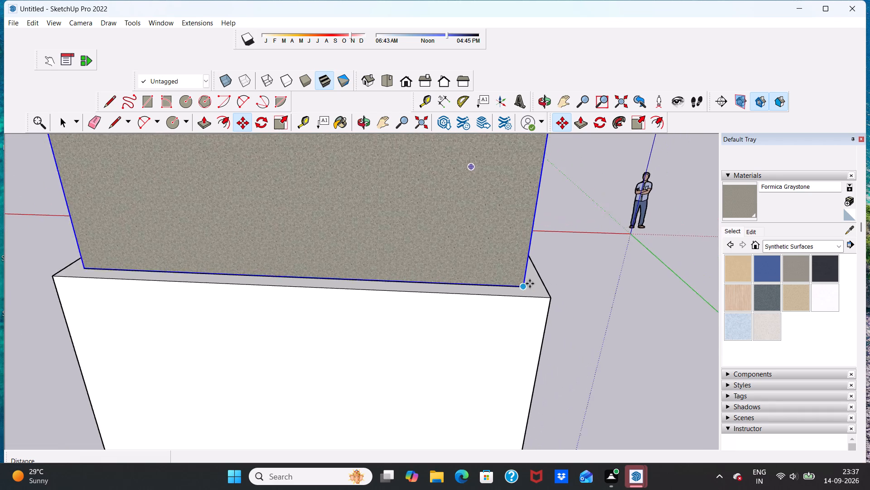
scroll(530, 284, down, 2)
scroll(548, 327, down, 6)
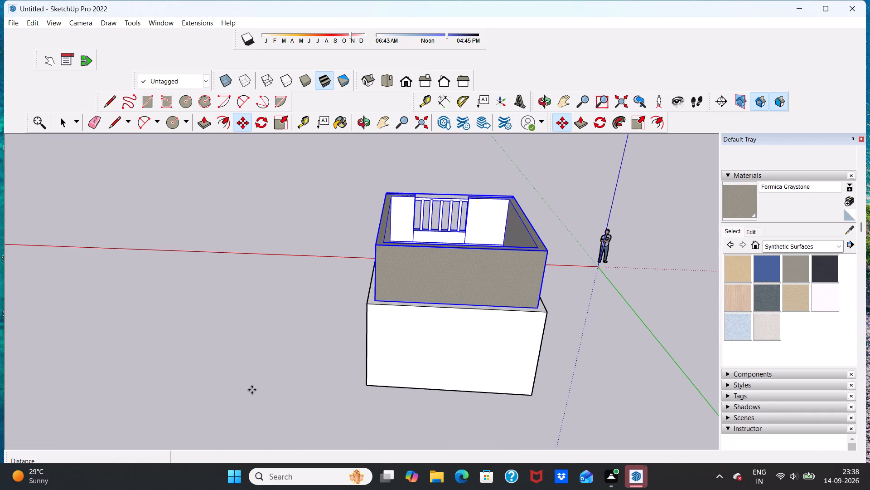
key(space)
middle_drag(244, 382, 473, 413)
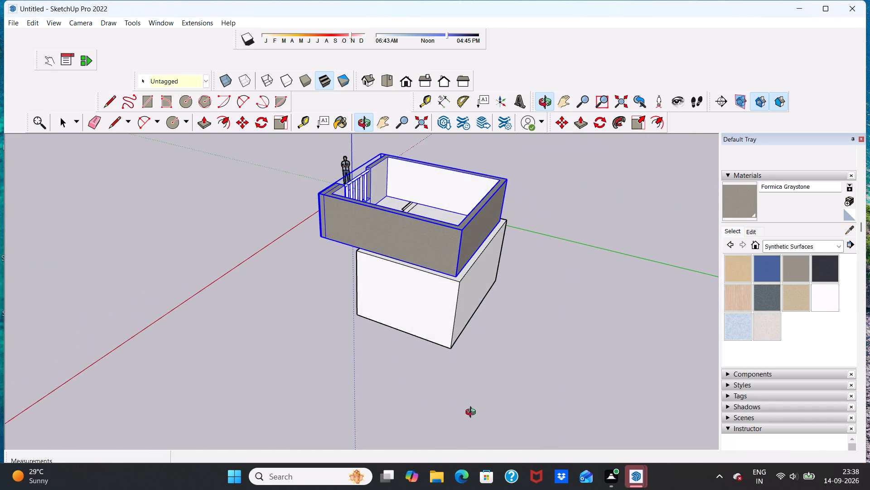
middle_drag(473, 413, 473, 411)
scroll(457, 269, up, 5)
scroll(448, 306, up, 4)
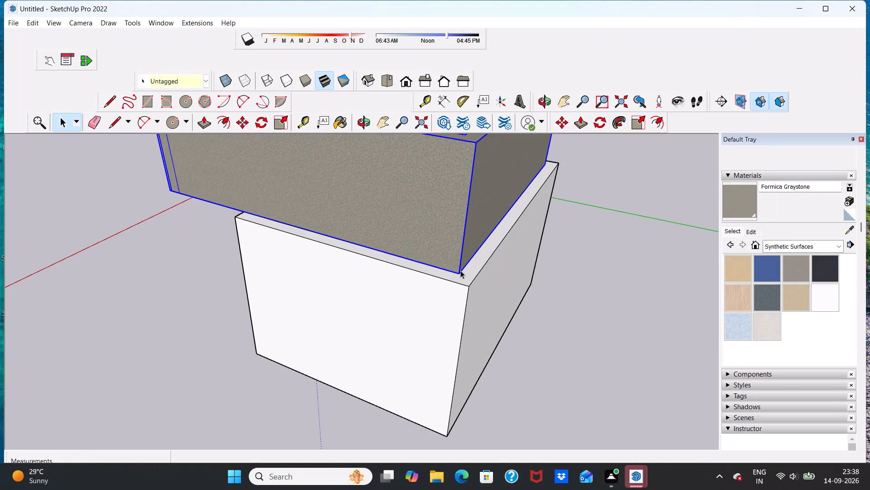
scroll(461, 270, down, 18)
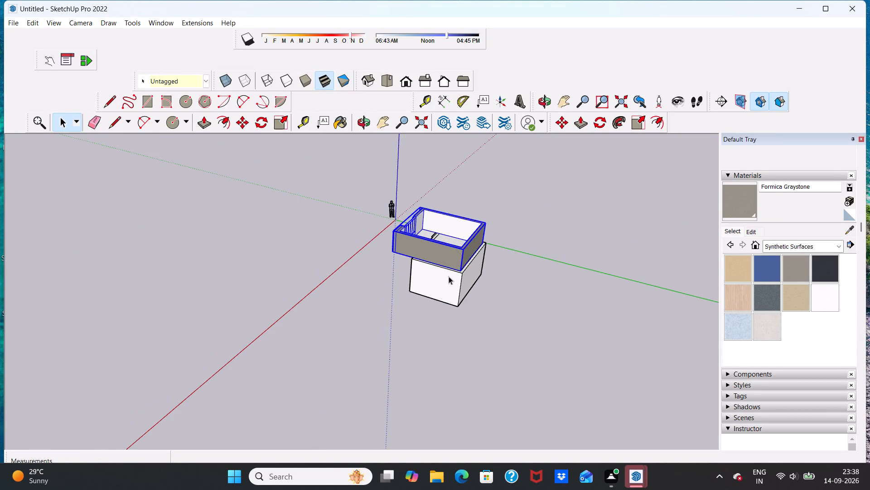
scroll(411, 257, up, 6)
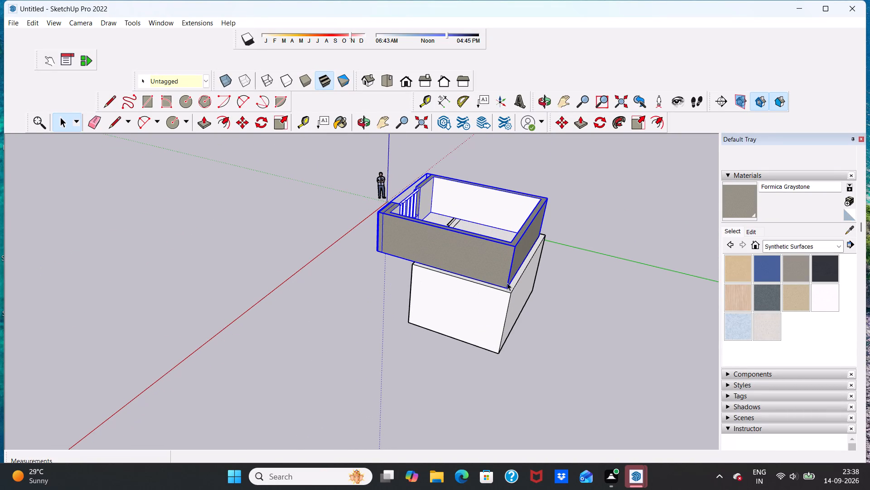
scroll(507, 283, up, 5)
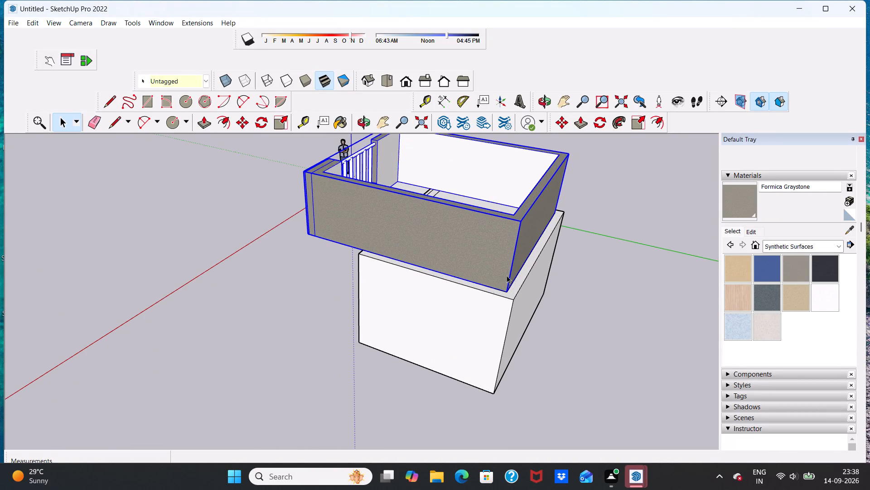
scroll(508, 281, up, 2)
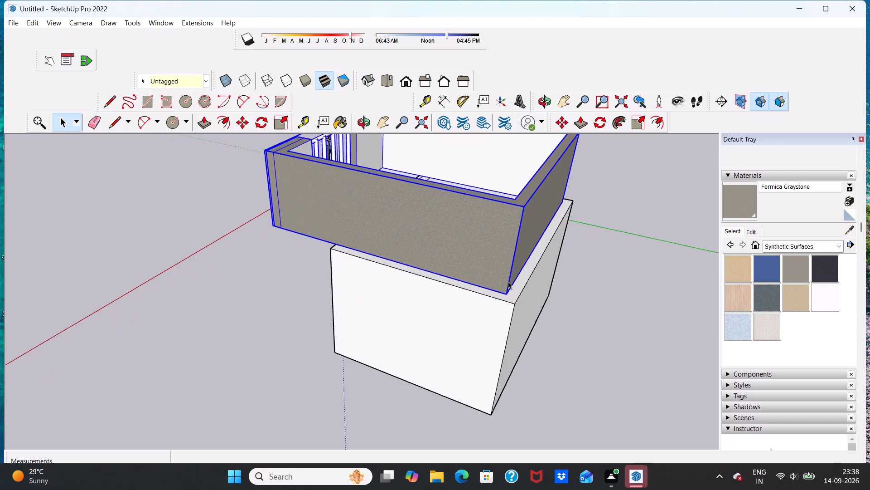
scroll(508, 281, up, 5)
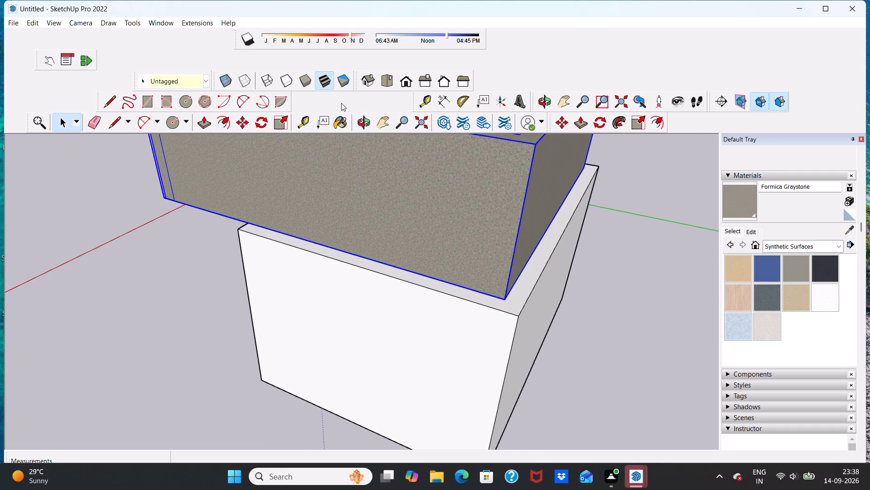
click(245, 121)
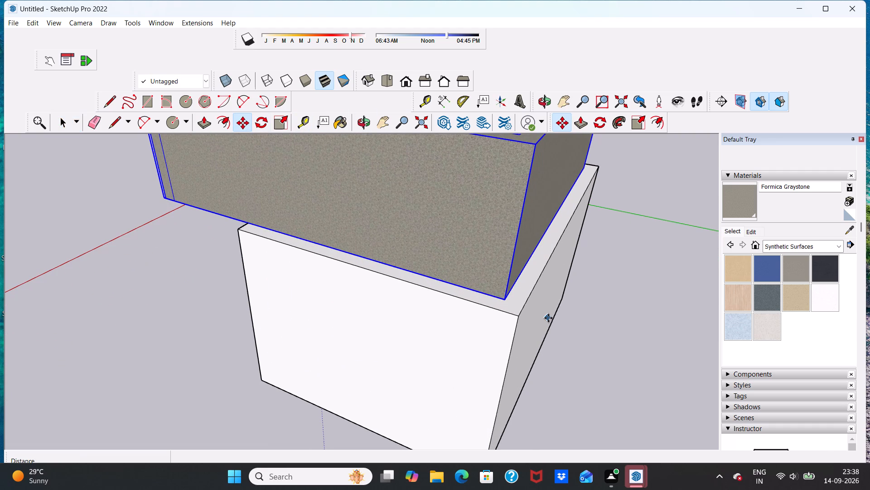
drag(507, 303, 520, 312)
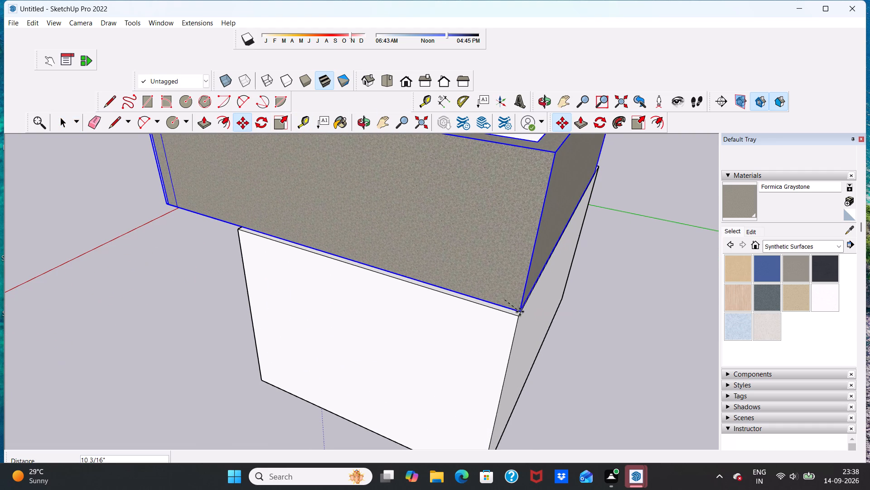
drag(520, 312, 518, 318)
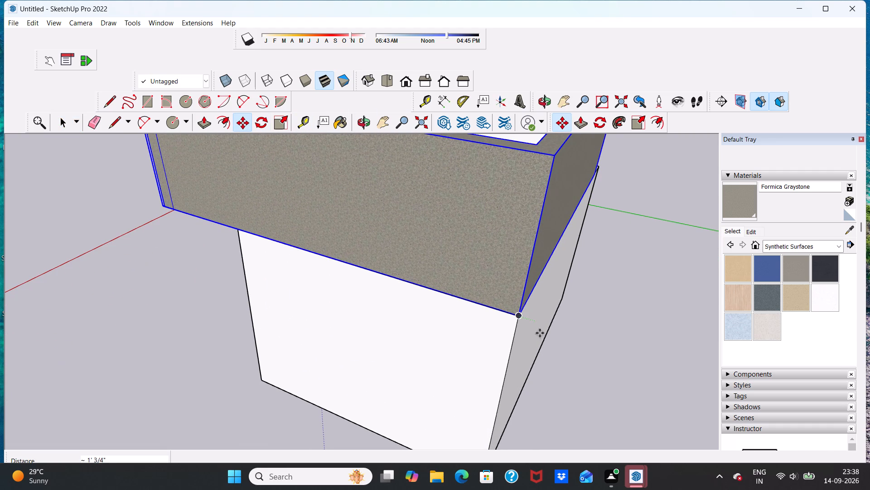
Examine how the grouped enclosure aligns with the room along the rear and left walls.
scroll(568, 329, up, 6)
middle_drag(572, 330, 369, 382)
scroll(366, 377, down, 16)
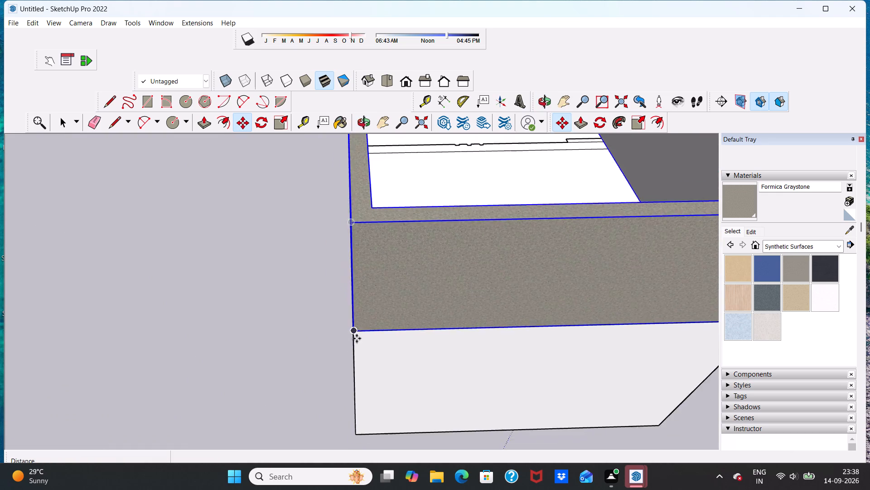
scroll(357, 338, down, 12)
scroll(618, 331, up, 6)
middle_drag(541, 350, 431, 366)
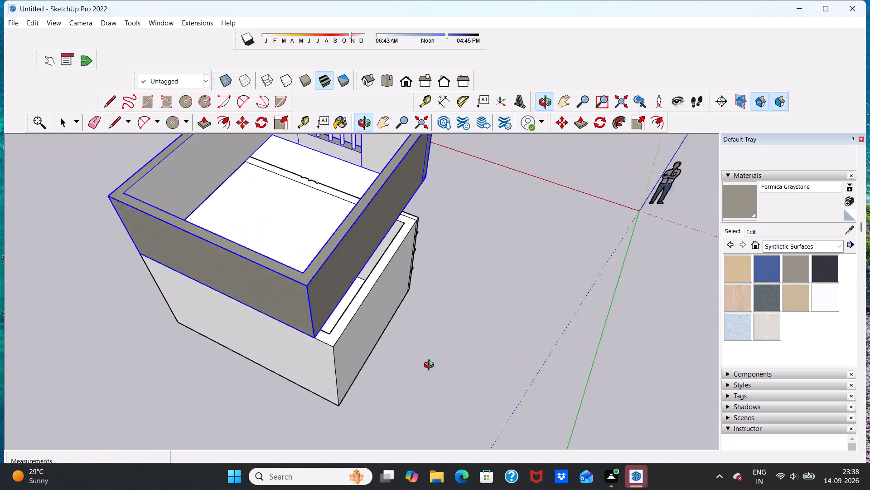
middle_drag(431, 366, 268, 337)
middle_drag(283, 398, 296, 426)
key(space)
click(279, 421)
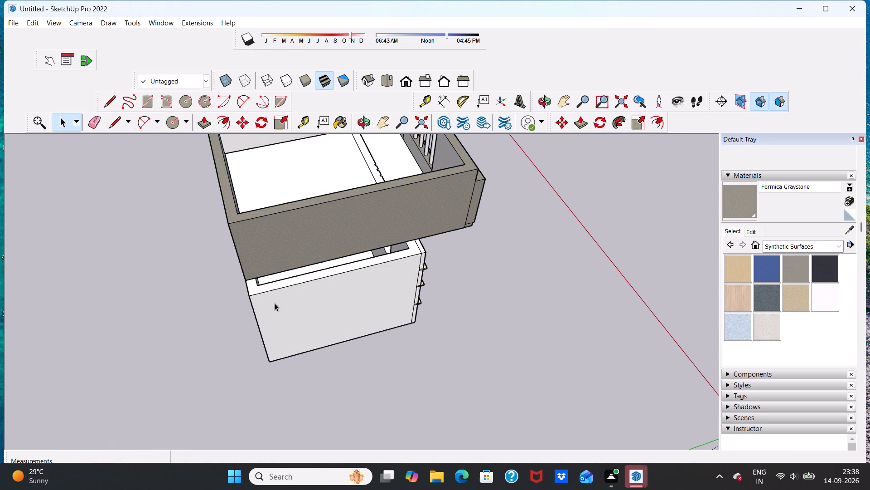
scroll(256, 292, up, 6)
middle_drag(168, 345, 405, 277)
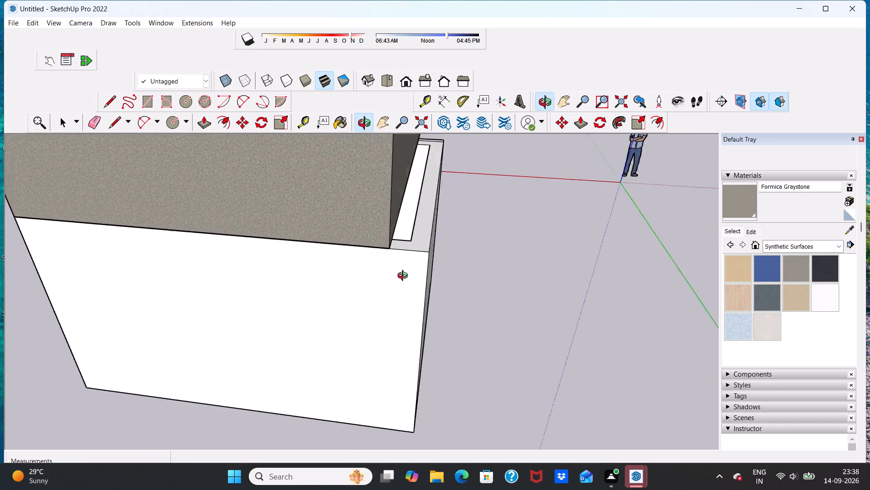
middle_drag(405, 277, 497, 273)
scroll(497, 273, down, 5)
middle_drag(389, 351, 0, 342)
middle_drag(513, 287, 367, 348)
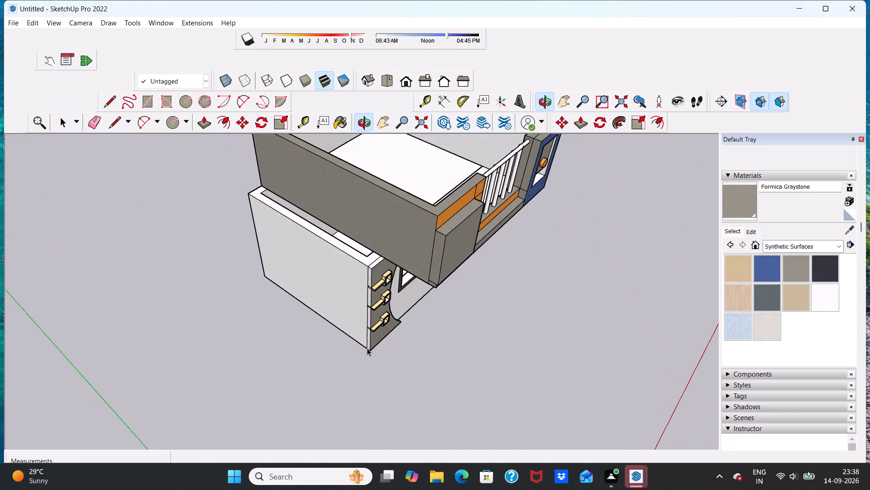
middle_drag(406, 334, 553, 305)
scroll(553, 298, down, 8)
scroll(509, 230, up, 6)
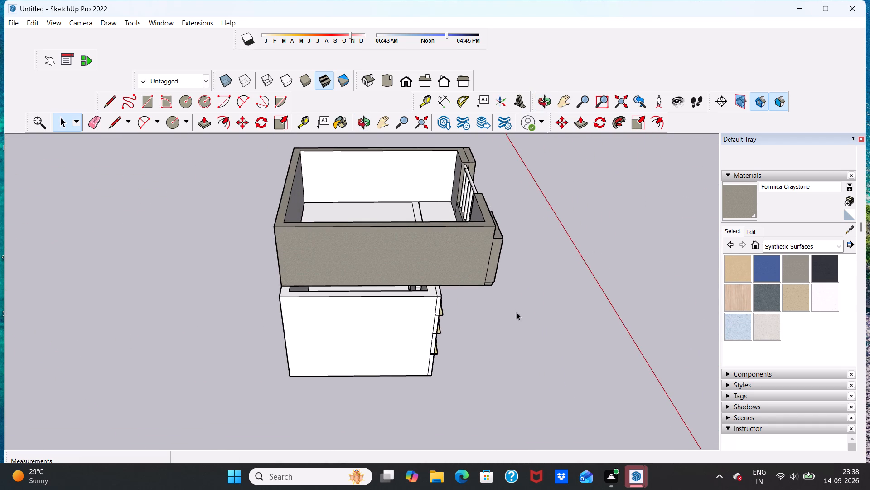
Examine the stacked model's front, underside and left side to check the enclosure's fit on the room.
middle_drag(542, 337, 244, 225)
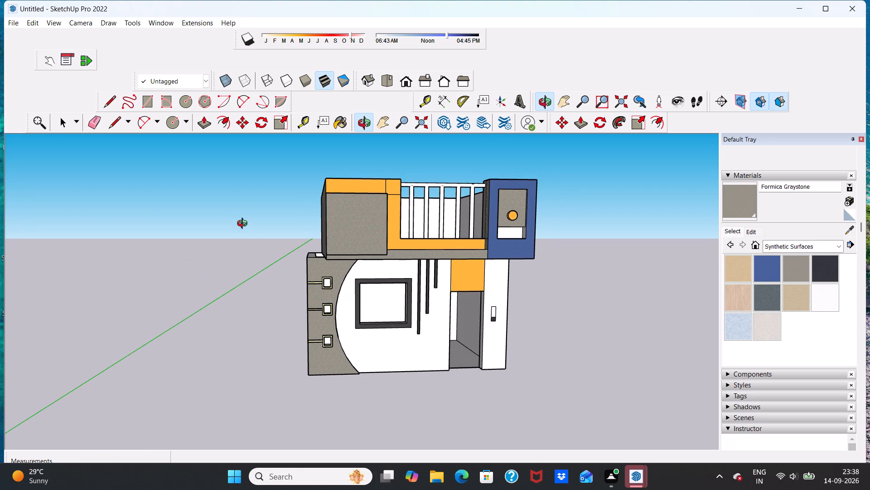
middle_drag(244, 225, 244, 226)
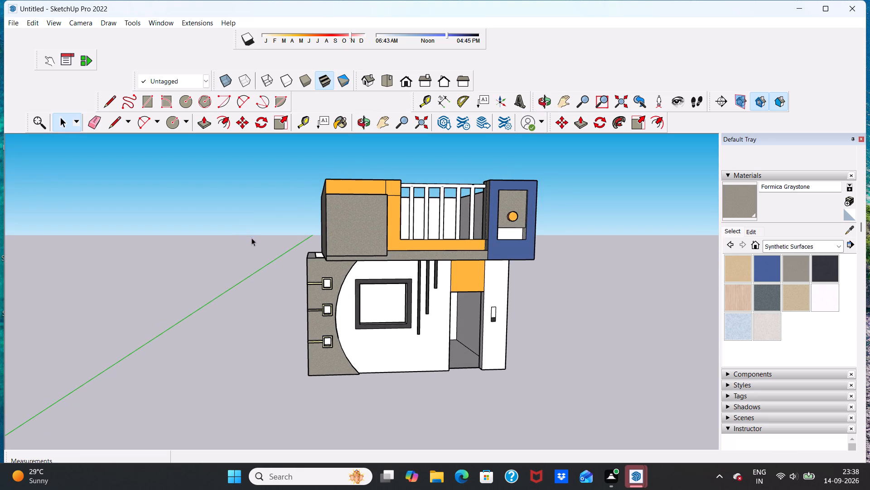
middle_drag(619, 248, 489, 245)
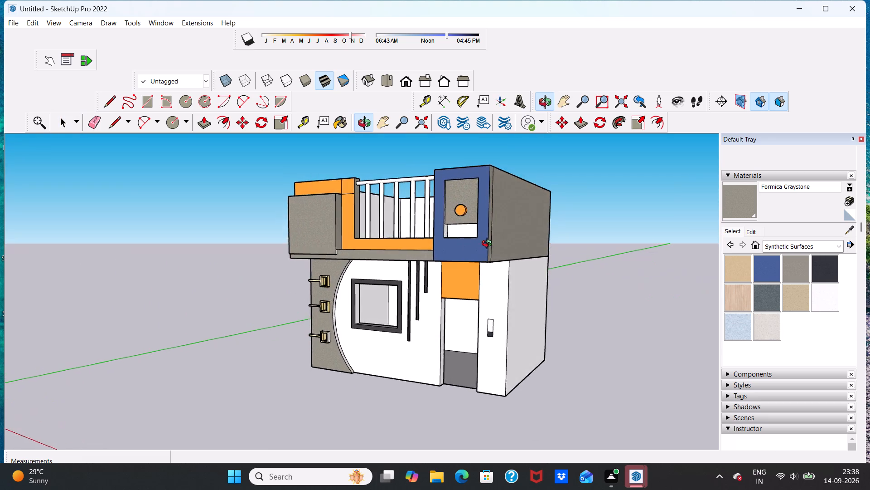
middle_drag(489, 245, 587, 184)
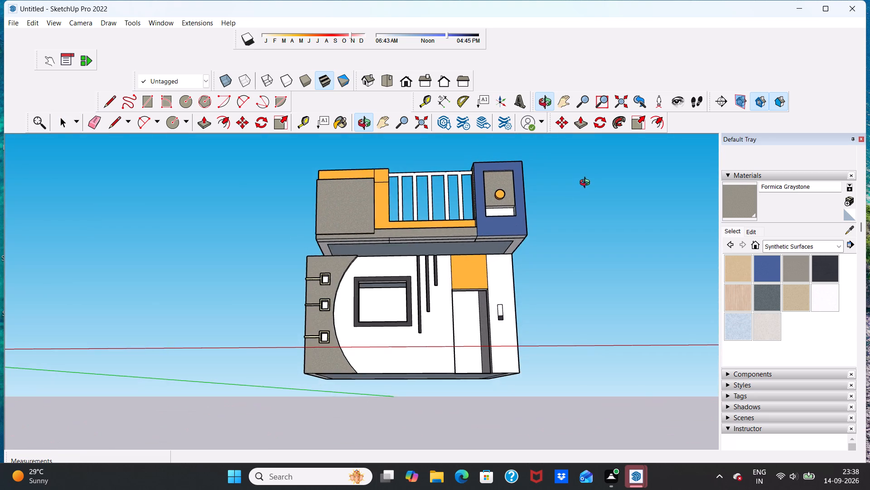
middle_drag(587, 184, 579, 218)
middle_drag(300, 356, 394, 352)
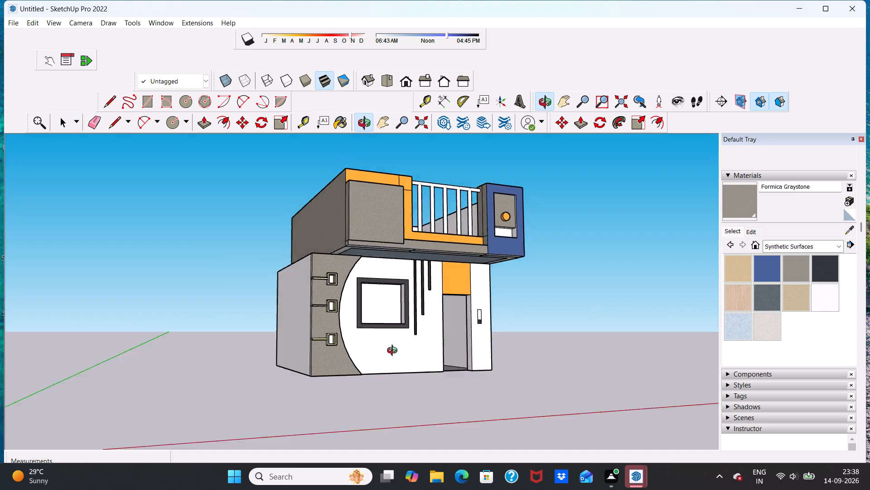
middle_drag(394, 352, 383, 406)
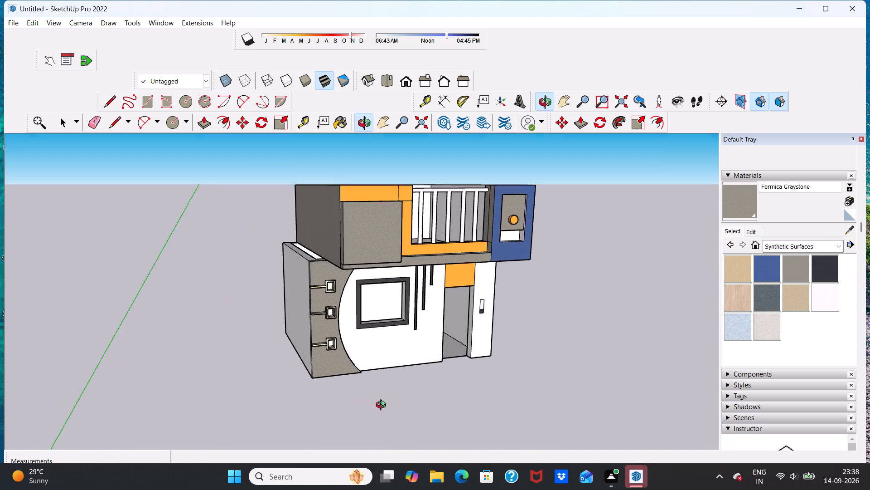
middle_drag(383, 406, 488, 413)
scroll(332, 255, up, 3)
middle_drag(327, 244, 329, 255)
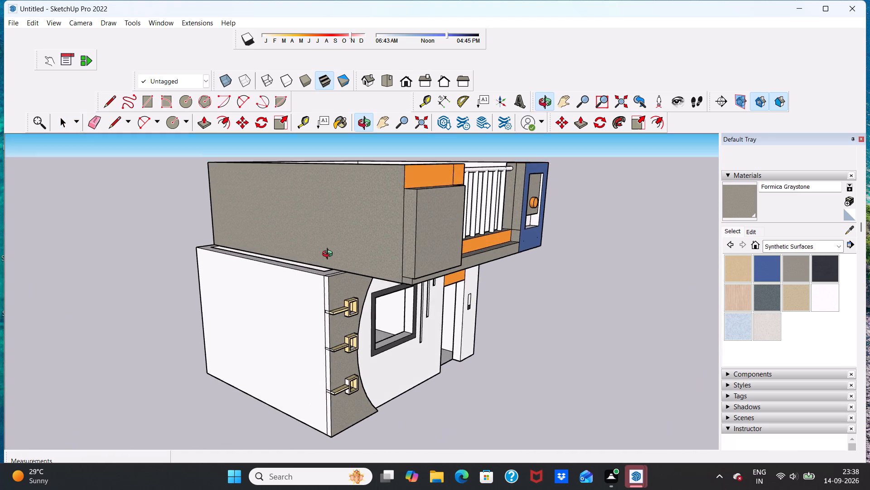
middle_drag(329, 255, 385, 339)
scroll(92, 230, up, 2)
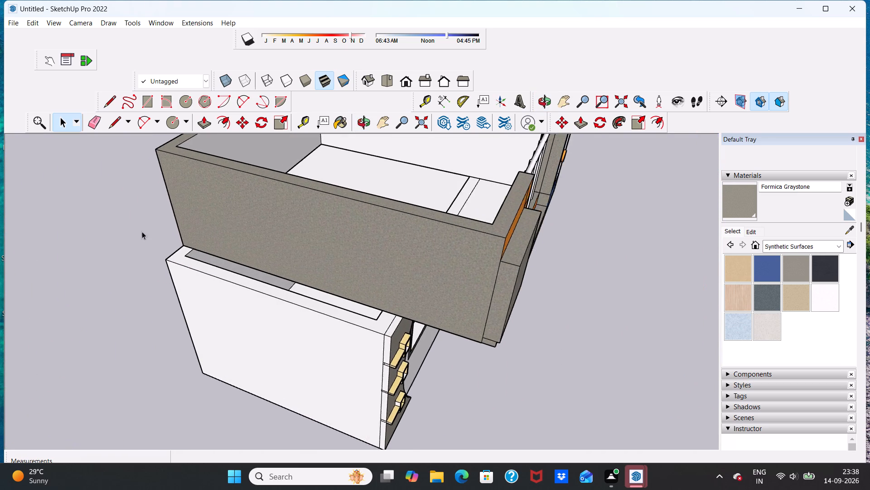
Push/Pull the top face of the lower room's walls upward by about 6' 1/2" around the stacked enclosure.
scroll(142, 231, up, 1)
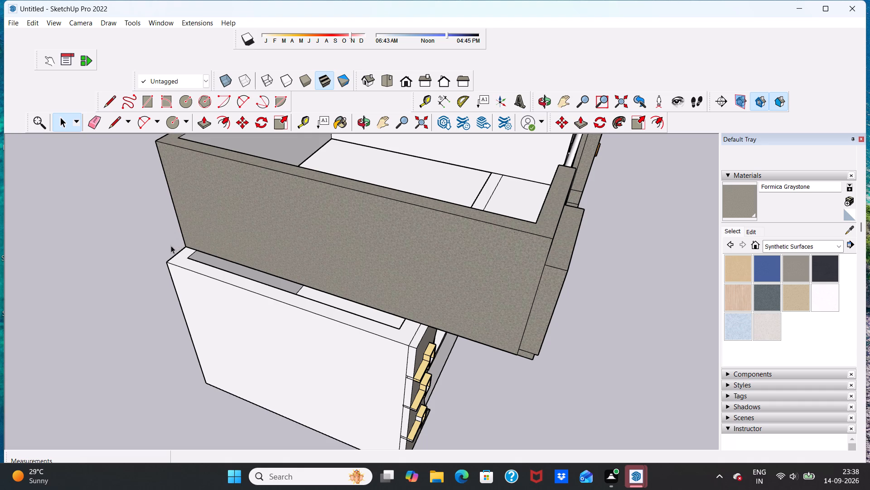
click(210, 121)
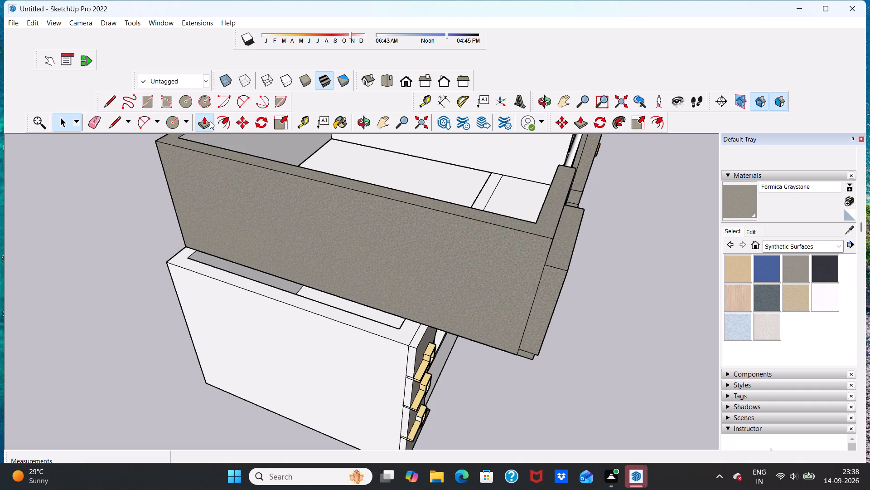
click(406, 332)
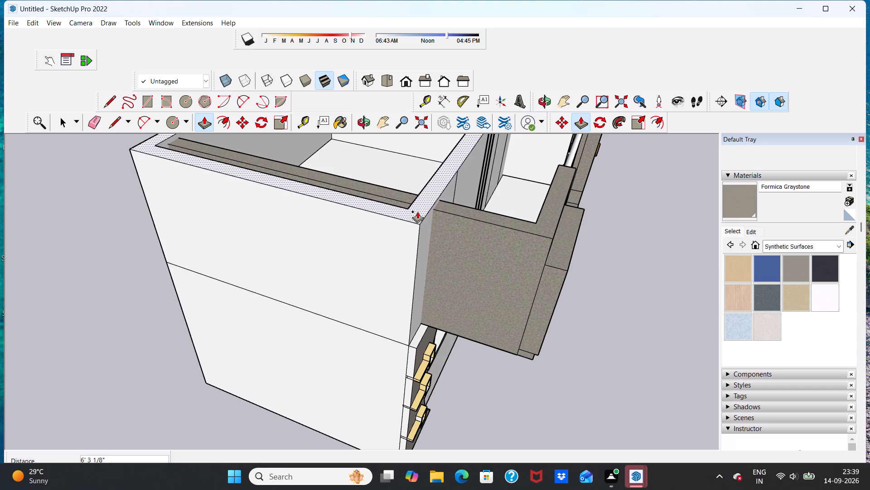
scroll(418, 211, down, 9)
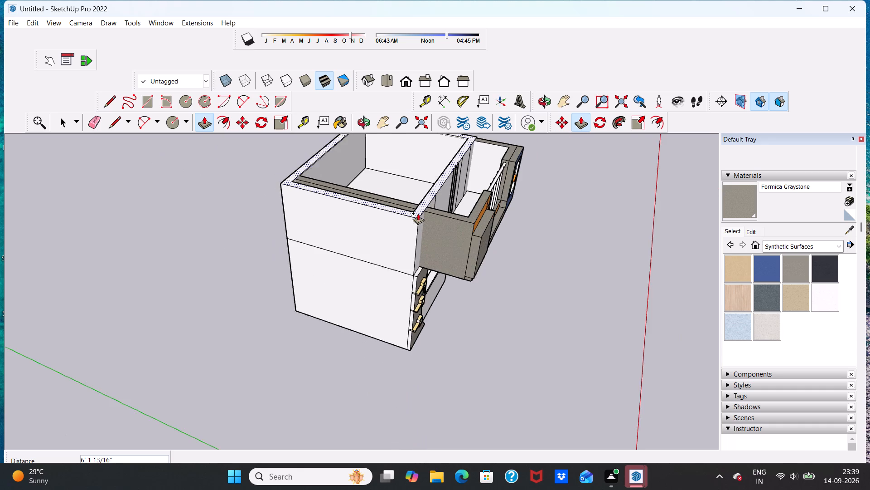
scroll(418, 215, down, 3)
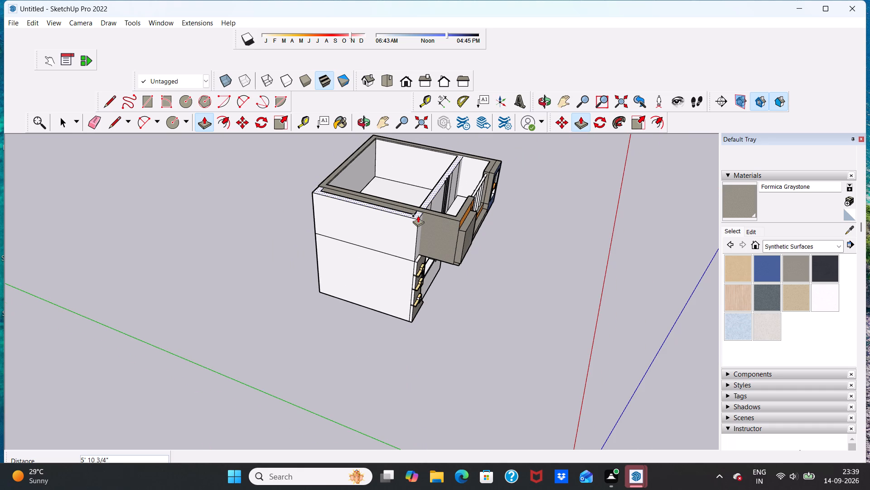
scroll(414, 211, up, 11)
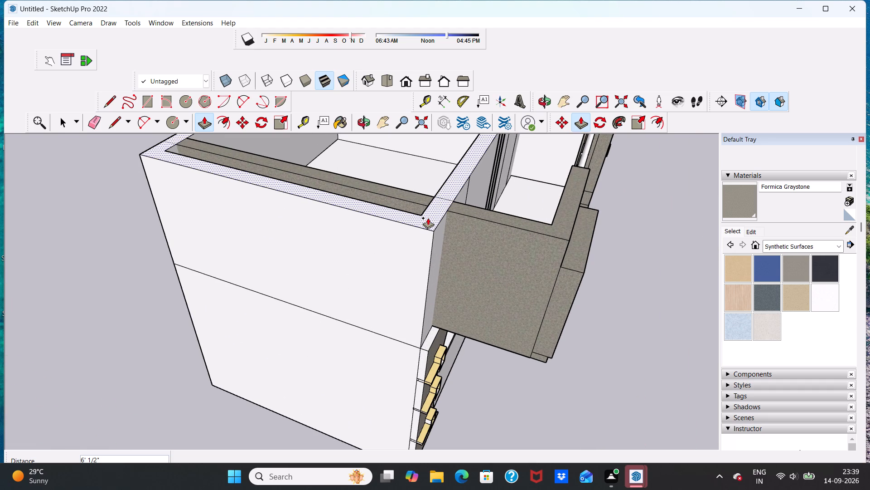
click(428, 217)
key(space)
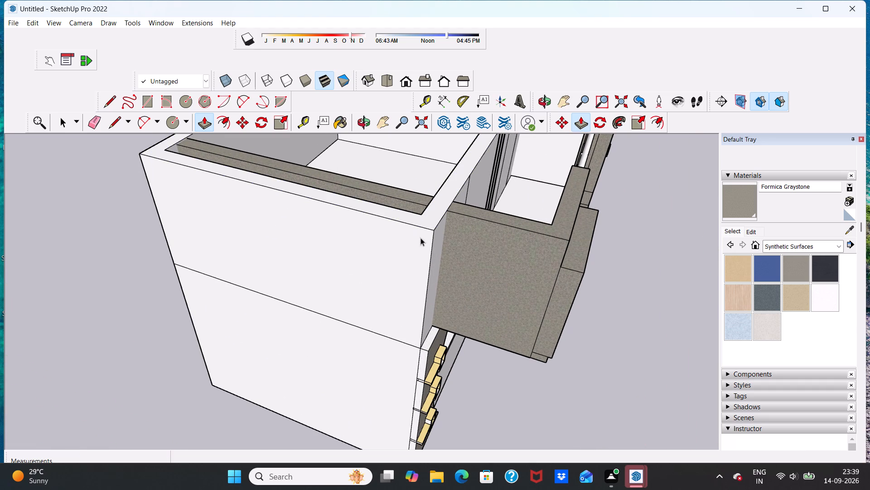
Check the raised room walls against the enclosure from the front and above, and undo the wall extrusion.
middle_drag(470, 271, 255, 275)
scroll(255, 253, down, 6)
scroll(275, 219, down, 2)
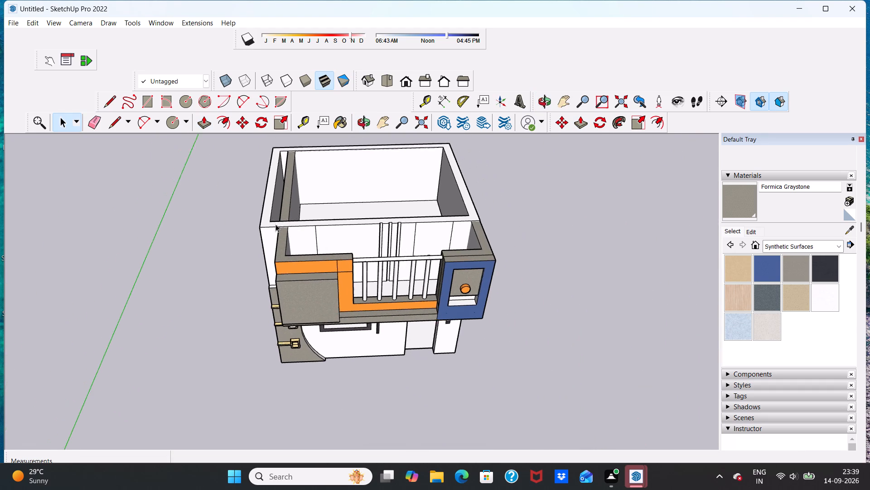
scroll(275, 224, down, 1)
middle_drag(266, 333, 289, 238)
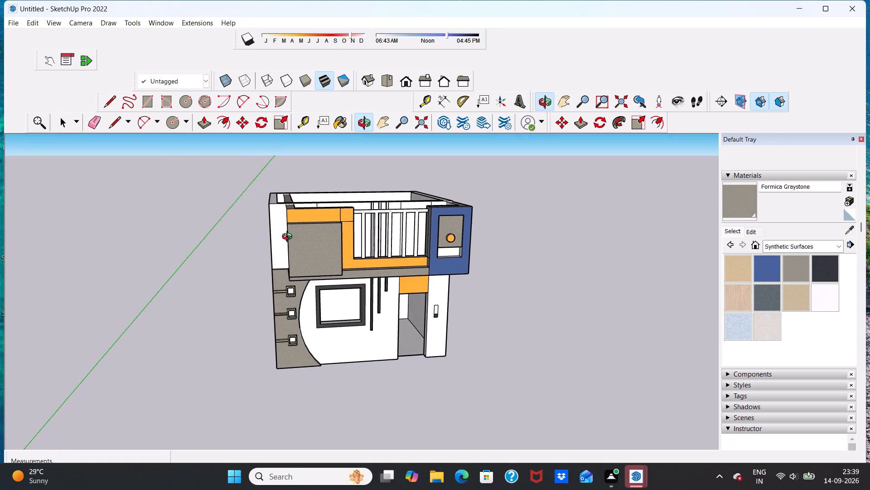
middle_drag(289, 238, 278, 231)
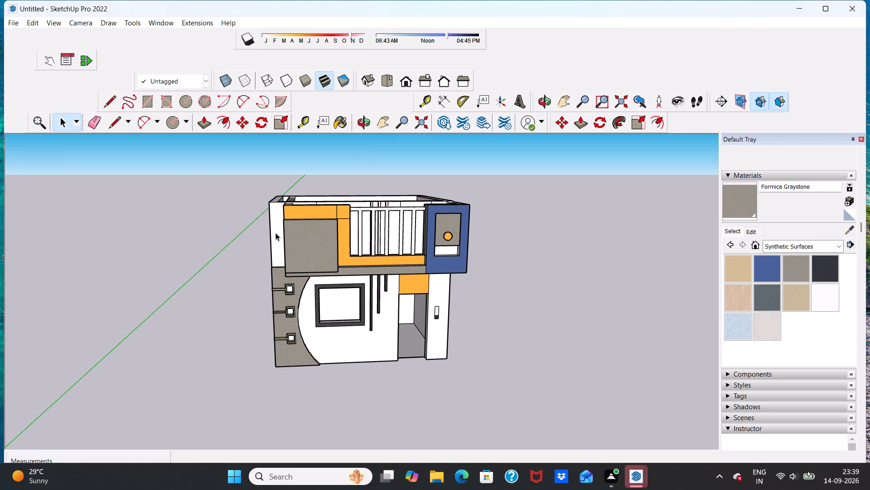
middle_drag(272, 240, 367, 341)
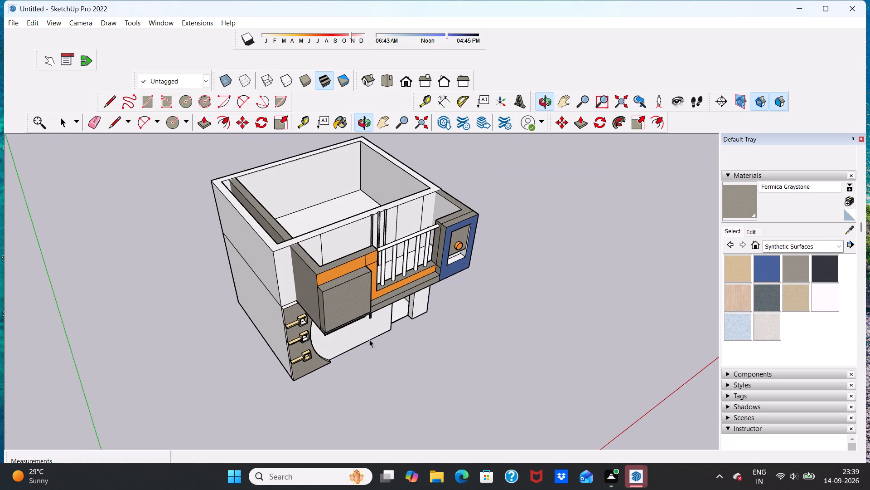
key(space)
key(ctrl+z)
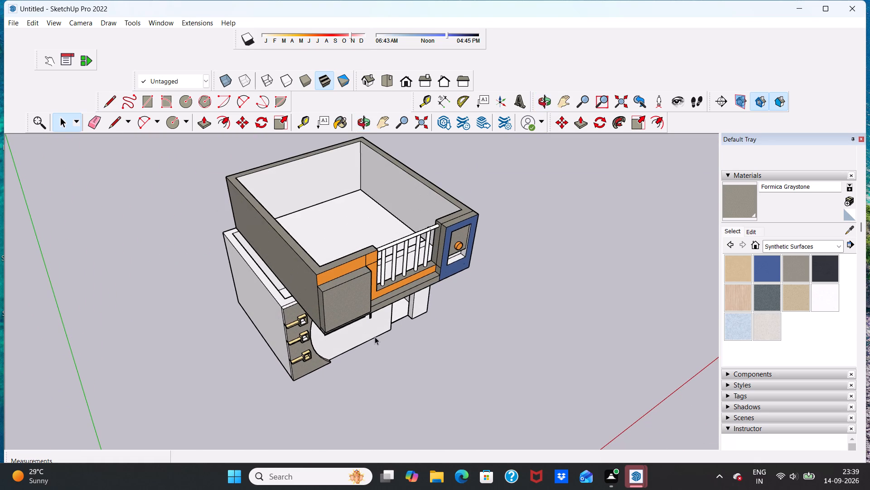
Undo the grouped enclosure's moves until it stands beside the room again.
key(ctrl+z)
key(ctrl+z)
key(ctrl+z)
key(ctrl+z)
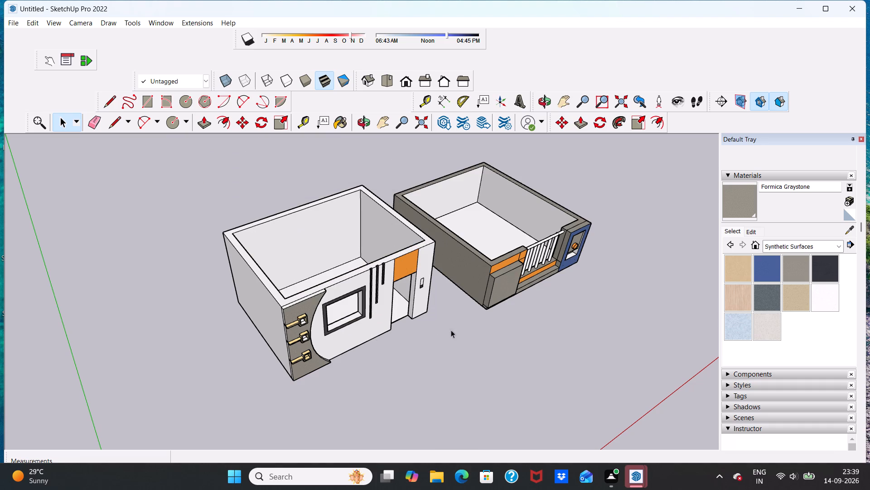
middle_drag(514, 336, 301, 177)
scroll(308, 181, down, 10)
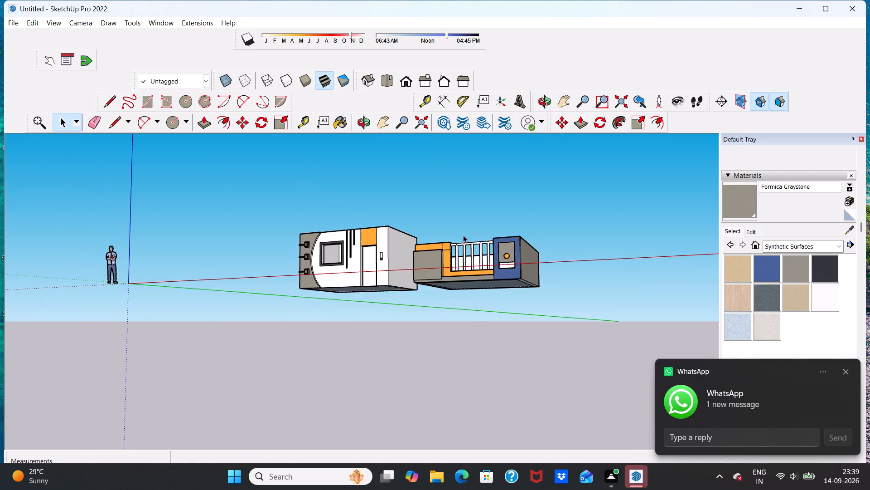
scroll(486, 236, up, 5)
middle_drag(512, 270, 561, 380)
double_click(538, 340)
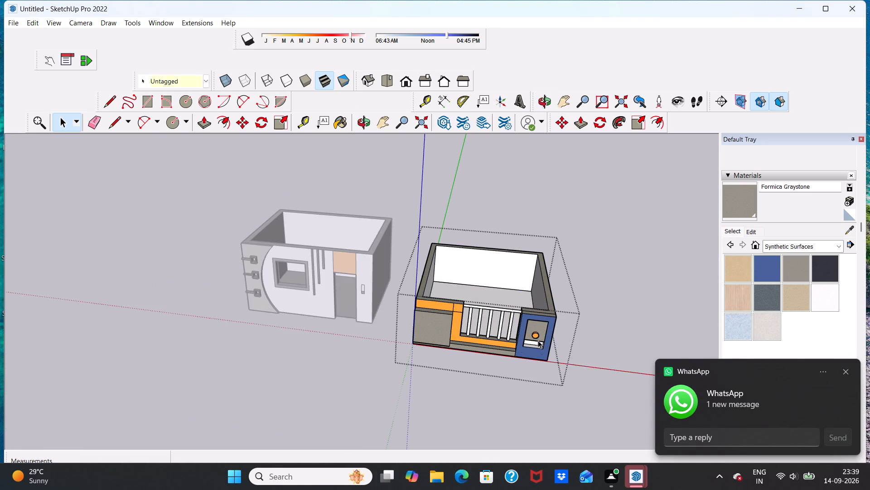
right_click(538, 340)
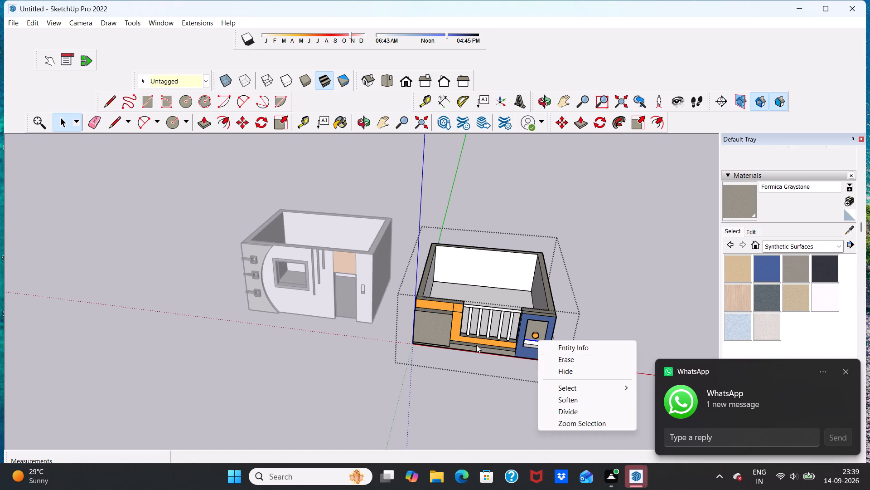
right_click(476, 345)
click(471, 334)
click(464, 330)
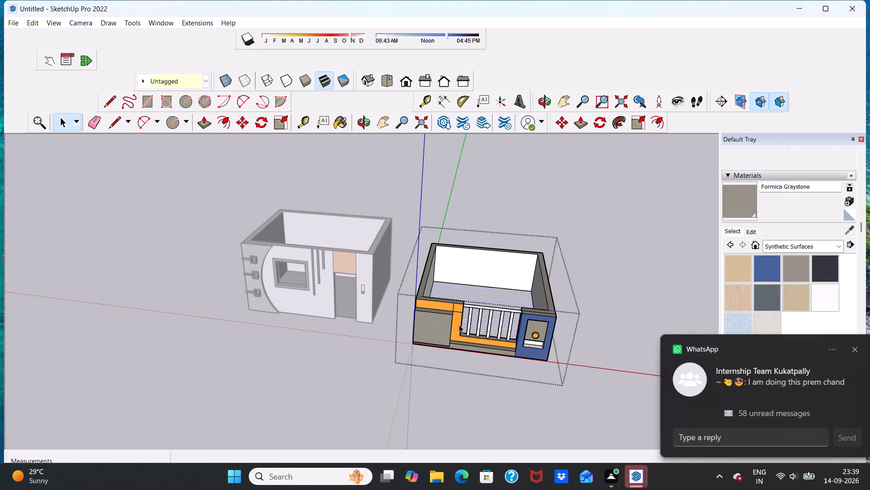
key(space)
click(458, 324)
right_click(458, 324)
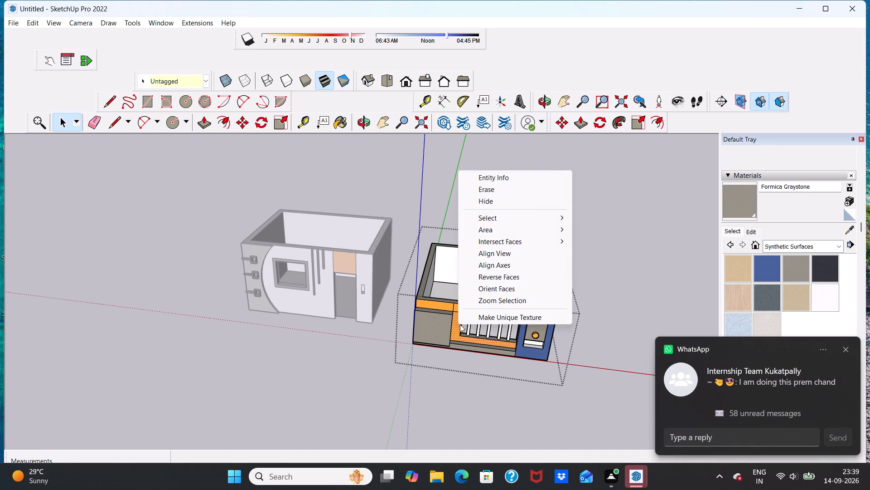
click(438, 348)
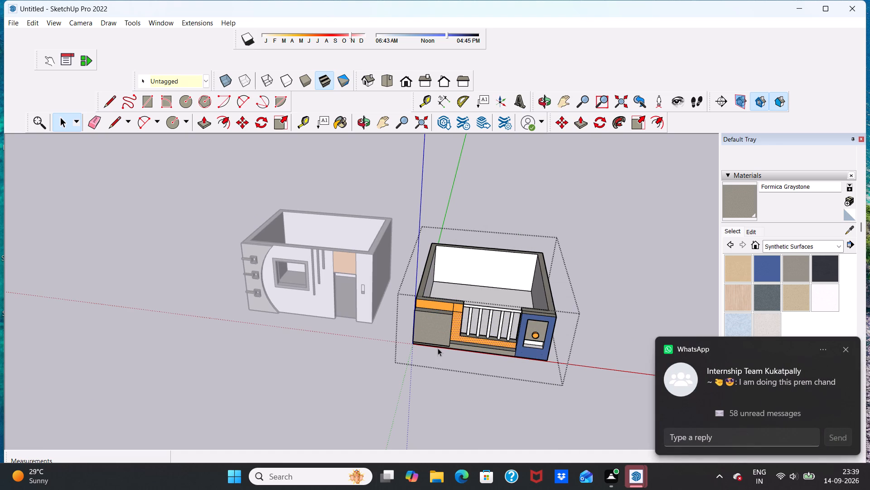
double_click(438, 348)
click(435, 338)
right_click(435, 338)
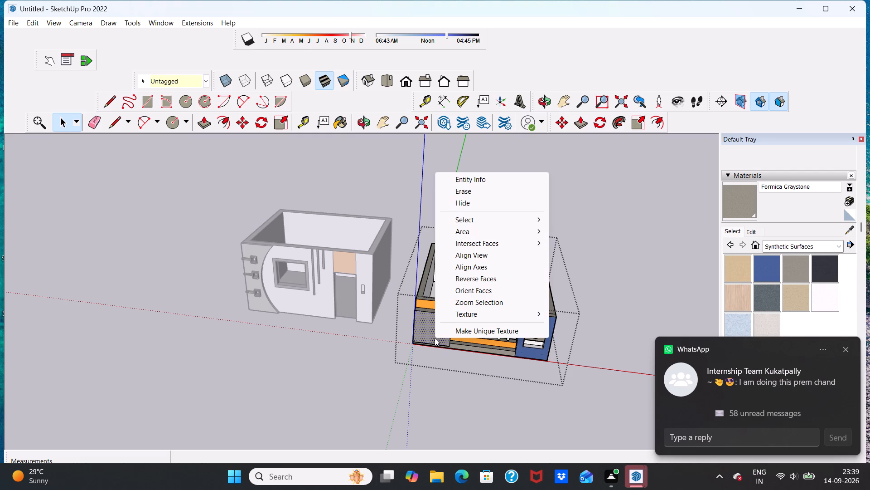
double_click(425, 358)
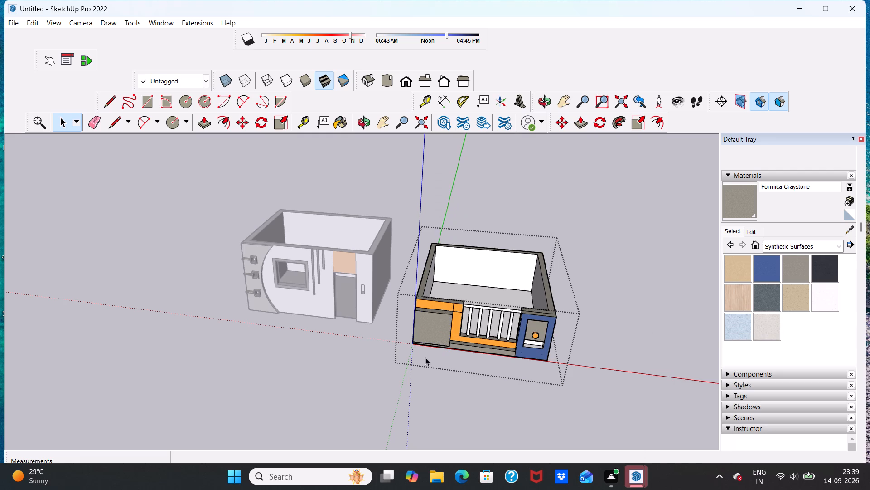
Open the grouped railed enclosure for editing.
click(443, 343)
right_click(444, 342)
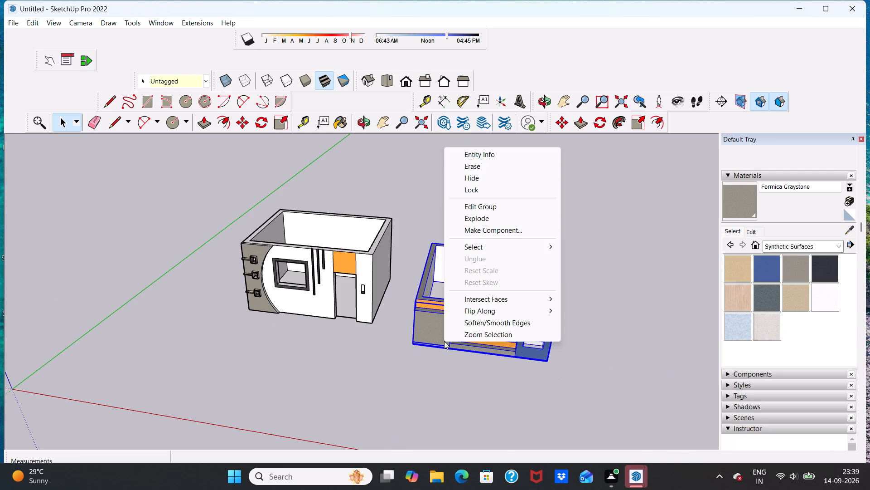
click(489, 204)
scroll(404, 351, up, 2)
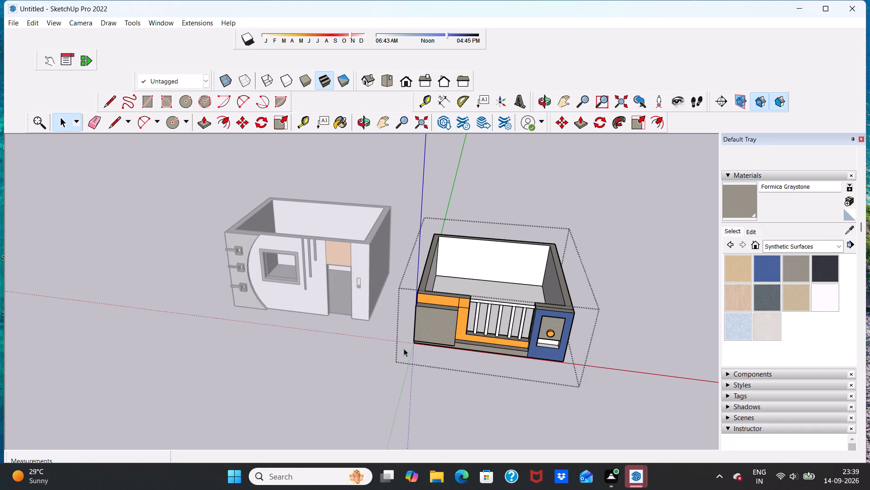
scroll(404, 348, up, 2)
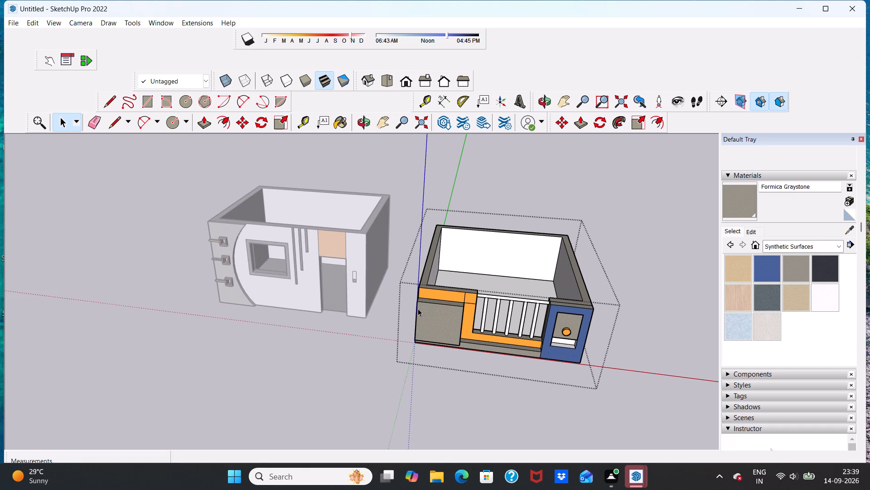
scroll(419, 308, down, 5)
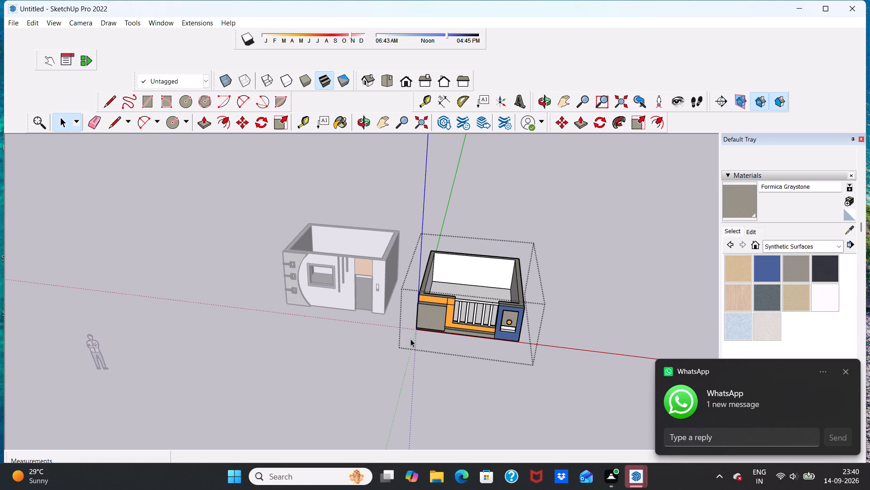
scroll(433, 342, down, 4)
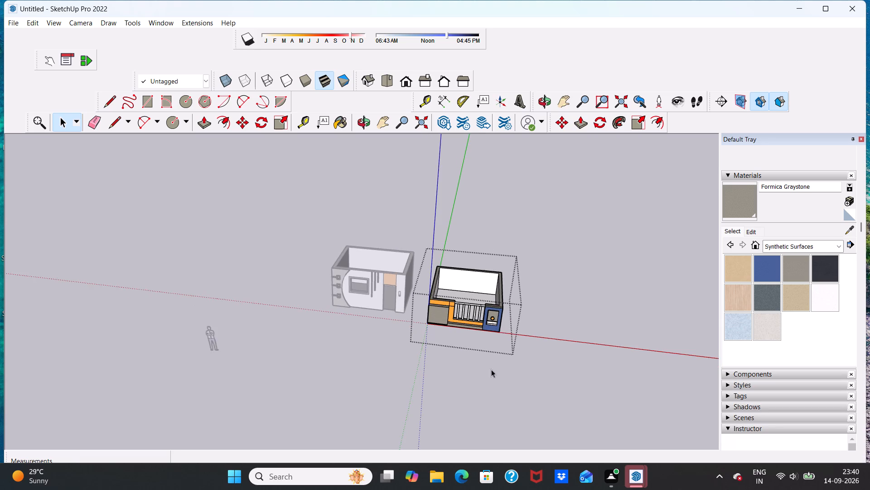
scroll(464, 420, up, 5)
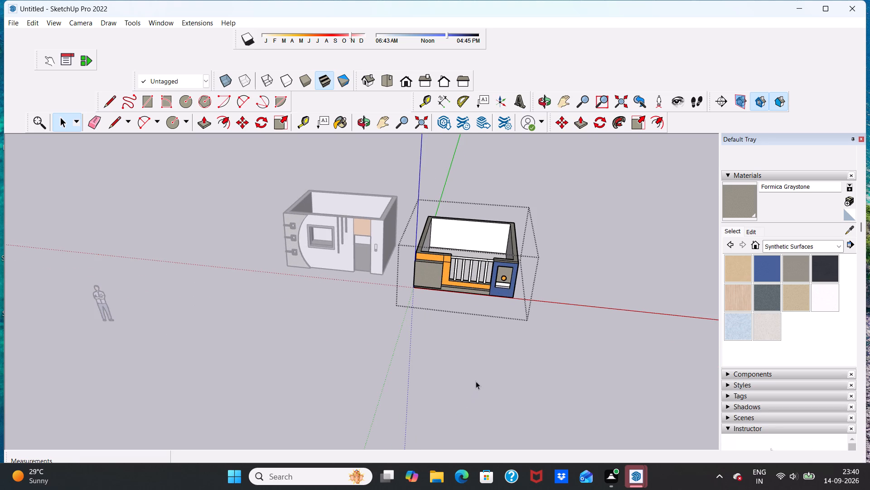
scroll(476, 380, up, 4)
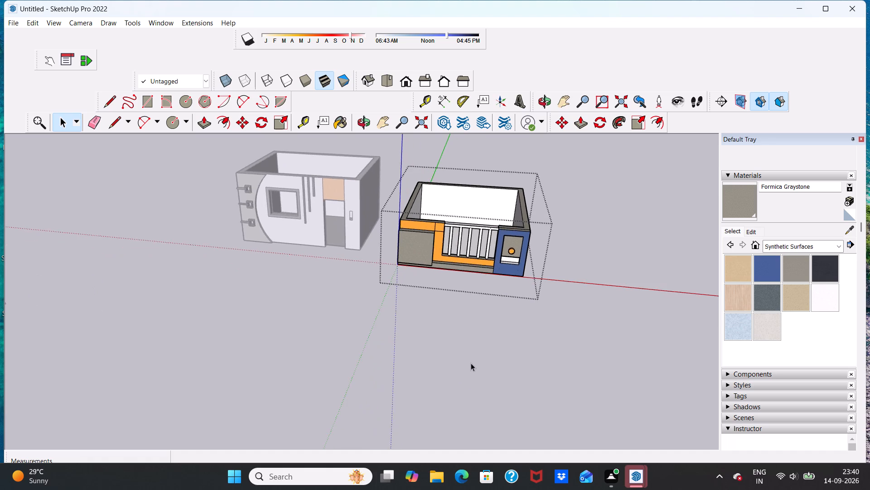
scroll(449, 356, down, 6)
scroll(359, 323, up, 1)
Examine the enclosure's right wall closely along its bottom edge near the front corner.
middle_drag(359, 323, 478, 347)
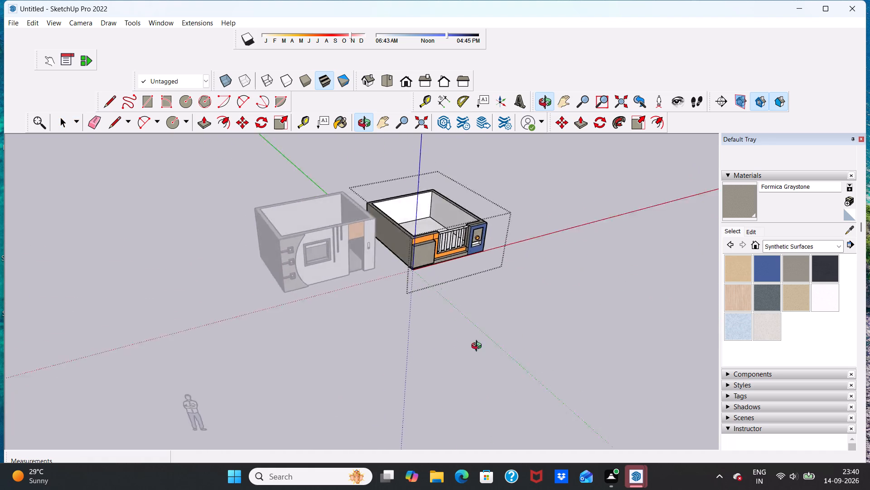
middle_drag(478, 347, 138, 303)
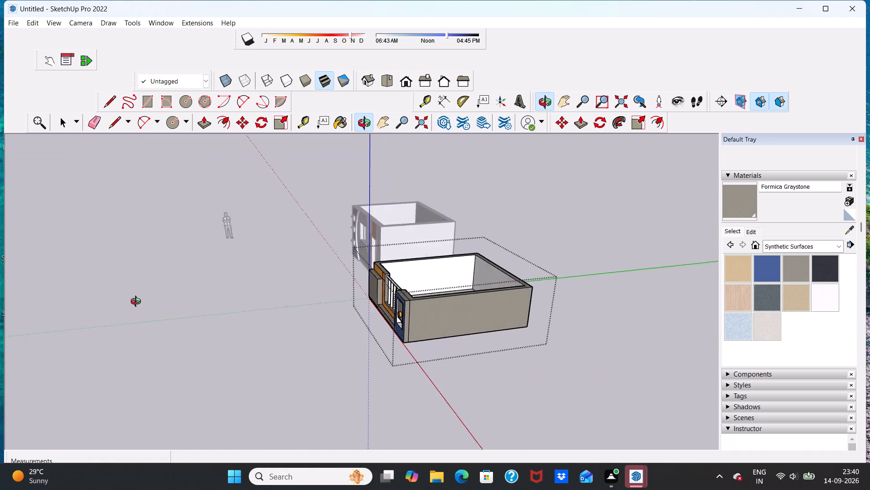
middle_drag(138, 303, 114, 297)
scroll(455, 334, up, 7)
scroll(287, 348, up, 4)
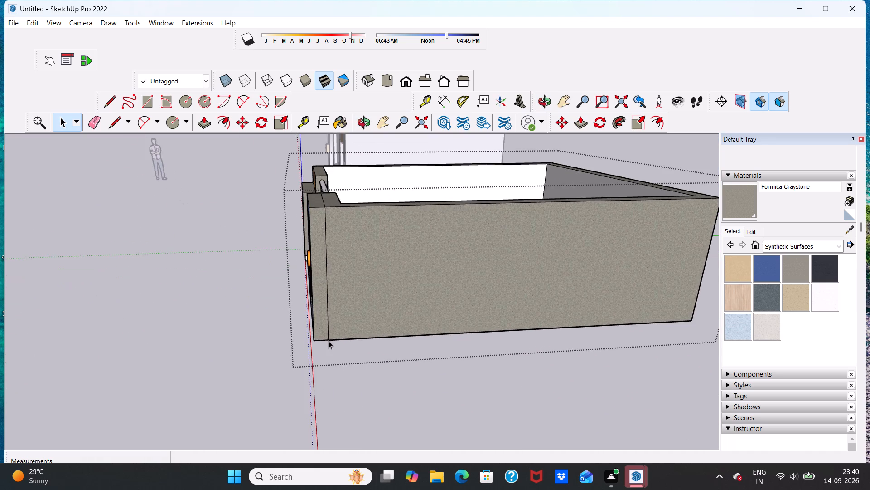
scroll(387, 335, up, 11)
scroll(252, 336, down, 1)
scroll(250, 332, up, 16)
scroll(293, 347, up, 11)
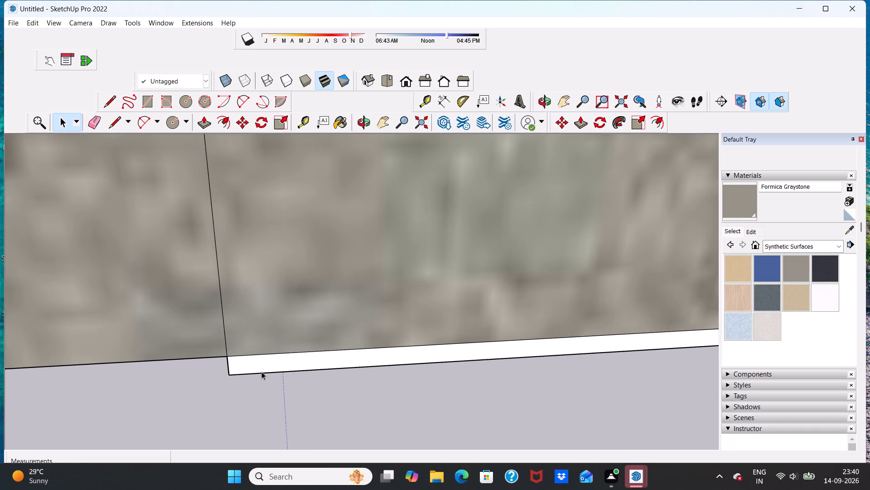
scroll(261, 372, down, 20)
scroll(261, 372, down, 17)
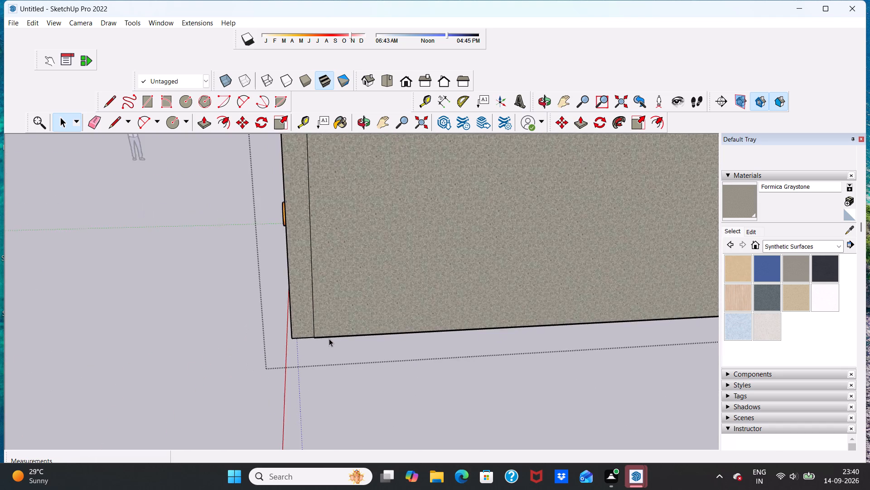
Extrude the enclosure's outer right wall face outward by about 2' 11 1/2".
scroll(329, 338, down, 8)
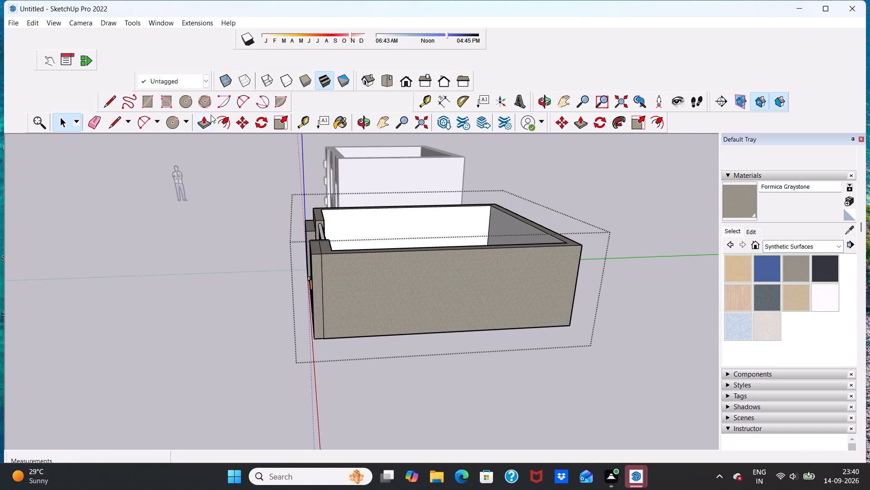
click(207, 120)
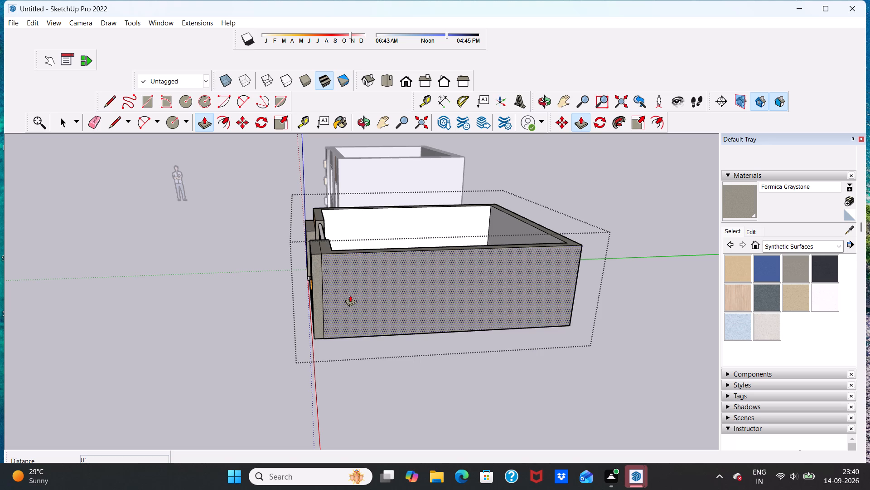
click(350, 295)
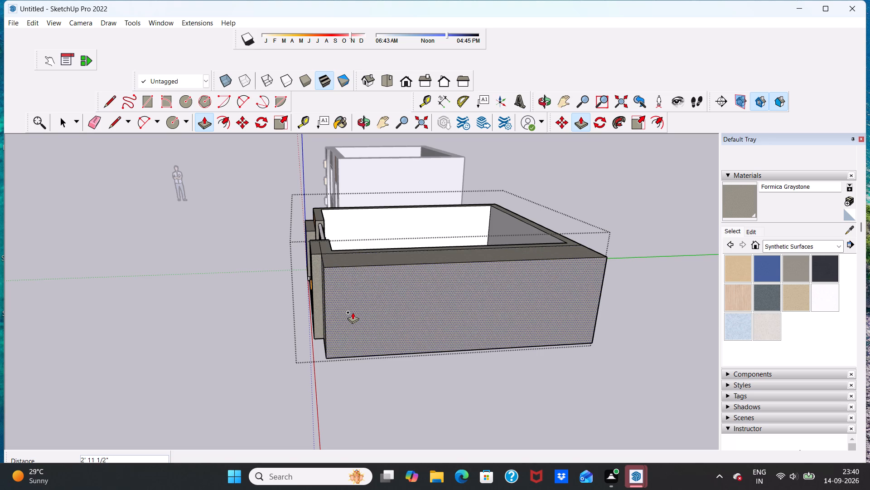
click(353, 312)
Examine the widened enclosure from the front and above, especially the thickened right wall beside the blue frame and its bottom edge.
middle_drag(287, 334, 397, 338)
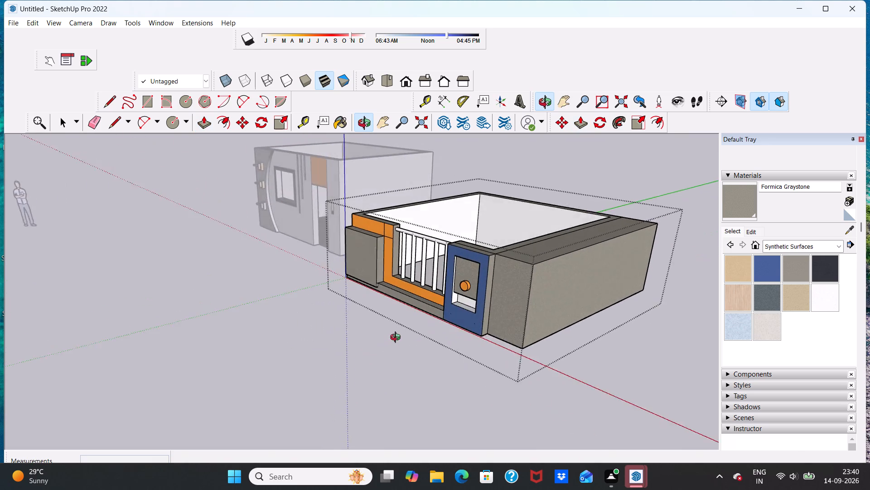
middle_drag(397, 338, 519, 342)
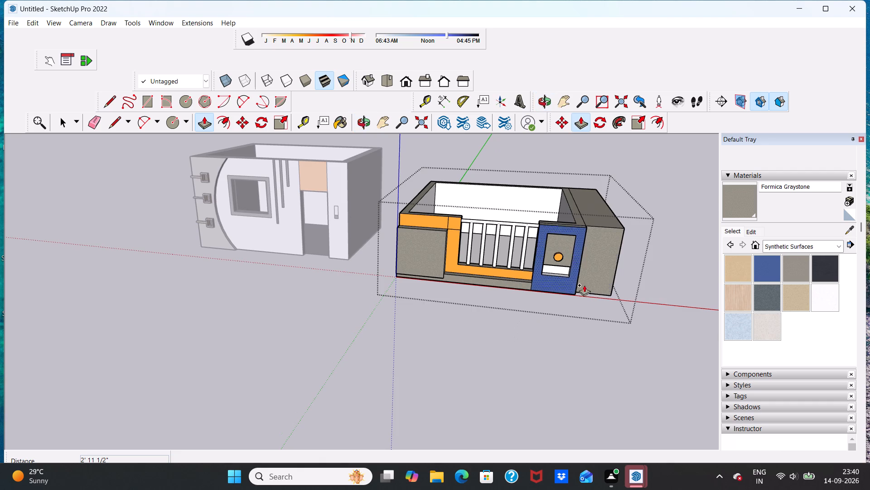
scroll(632, 276, up, 9)
scroll(592, 299, up, 2)
scroll(599, 309, down, 6)
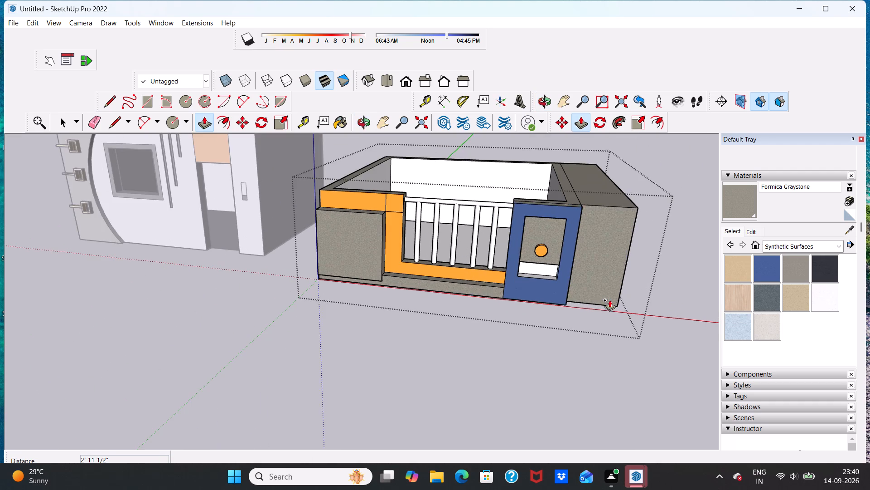
middle_drag(611, 298, 578, 348)
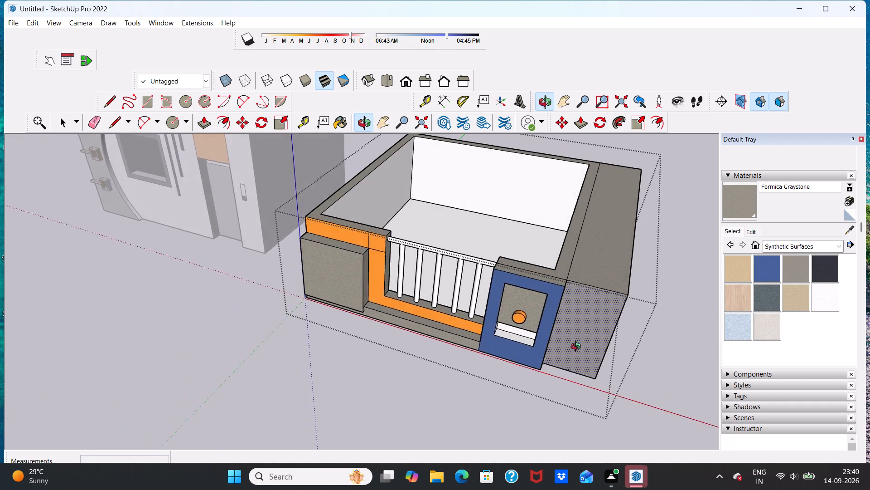
middle_drag(578, 348, 608, 326)
scroll(607, 314, up, 4)
scroll(572, 336, up, 8)
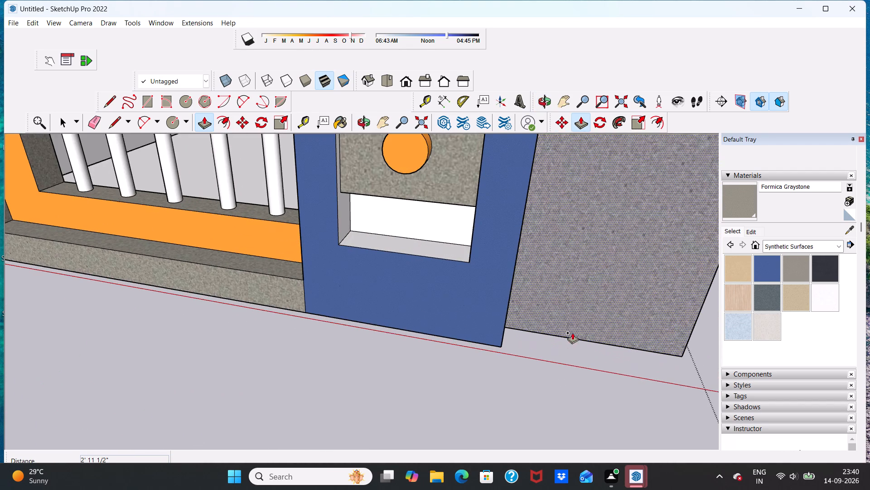
scroll(572, 333, up, 1)
scroll(565, 295, down, 18)
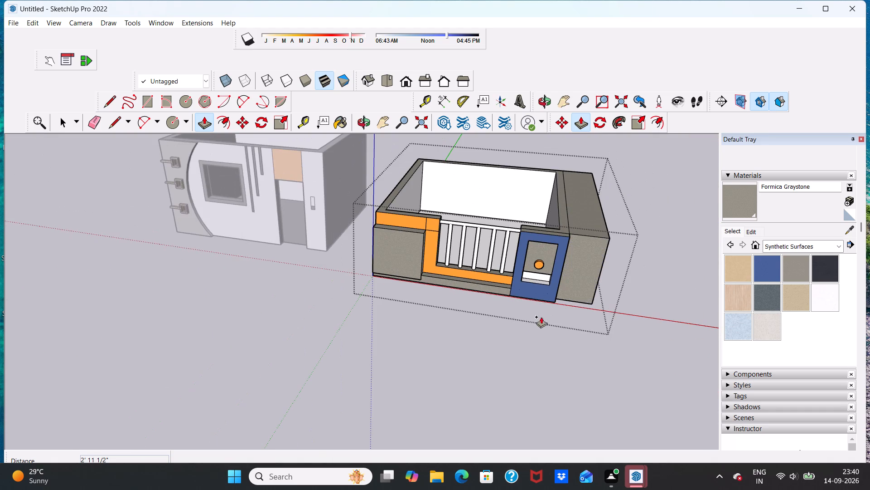
scroll(503, 344, down, 2)
scroll(527, 185, up, 4)
scroll(548, 216, up, 4)
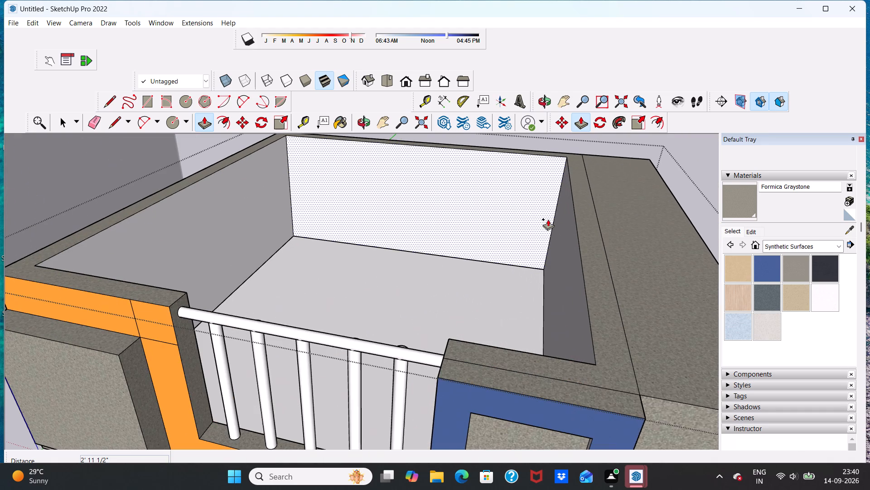
scroll(548, 219, up, 1)
scroll(539, 240, down, 10)
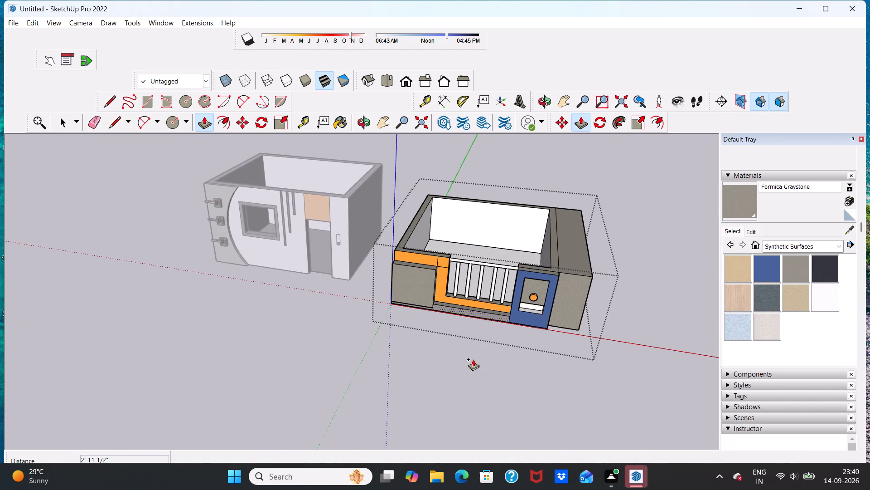
middle_drag(458, 388, 465, 377)
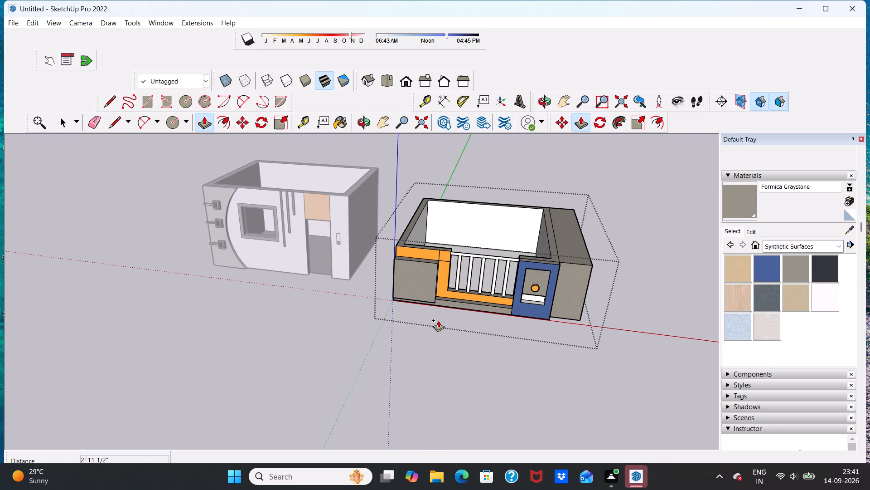
Finish editing the enclosure group and return to the whole model.
key(space)
key(space)
click(492, 368)
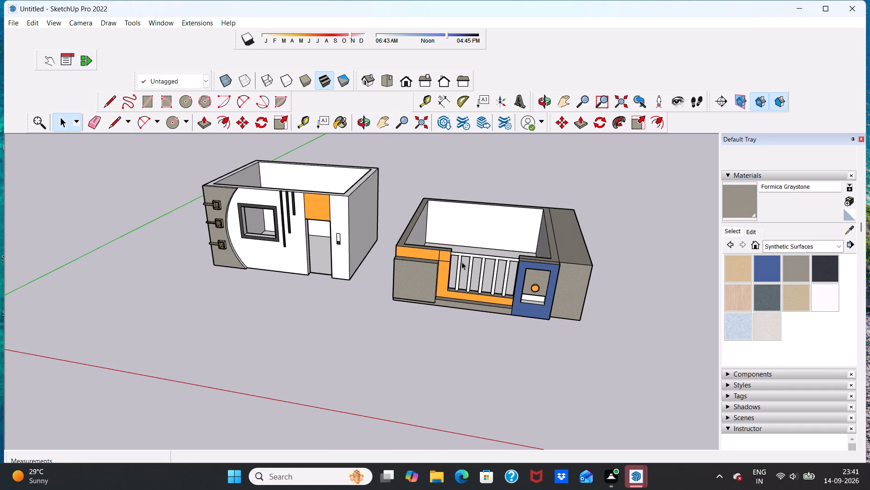
Move the grouped enclosure onto the room, placing its lower front-right corner on the room's upper front-right corner.
click(477, 273)
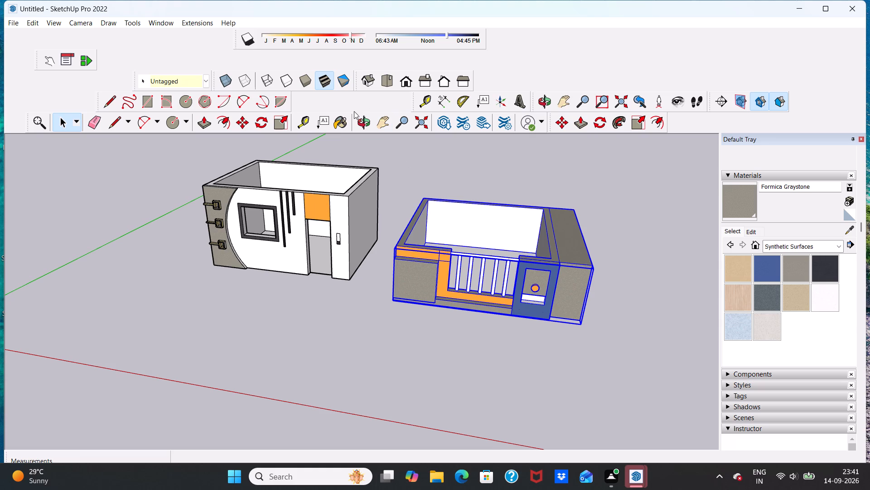
drag(257, 122, 262, 125)
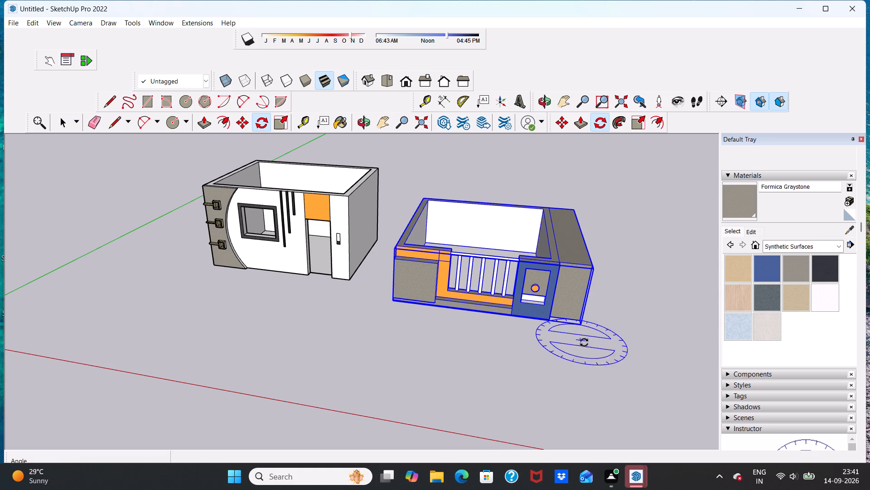
click(242, 132)
click(240, 119)
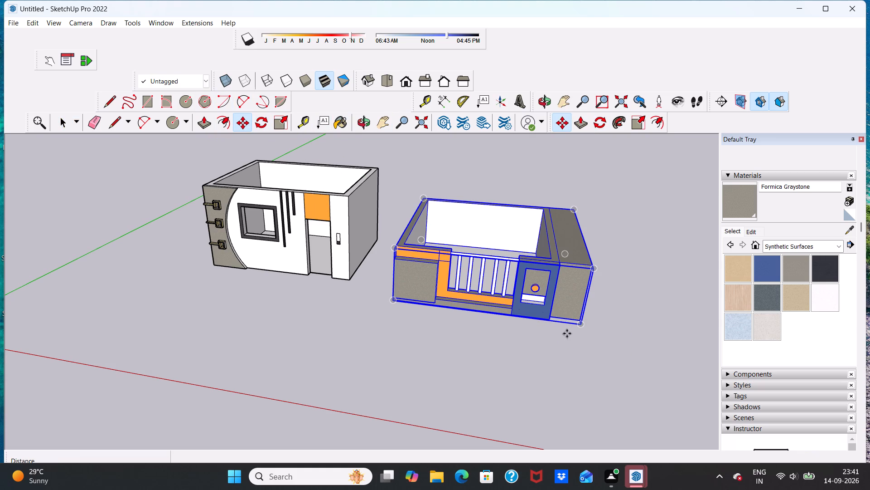
drag(583, 321, 415, 187)
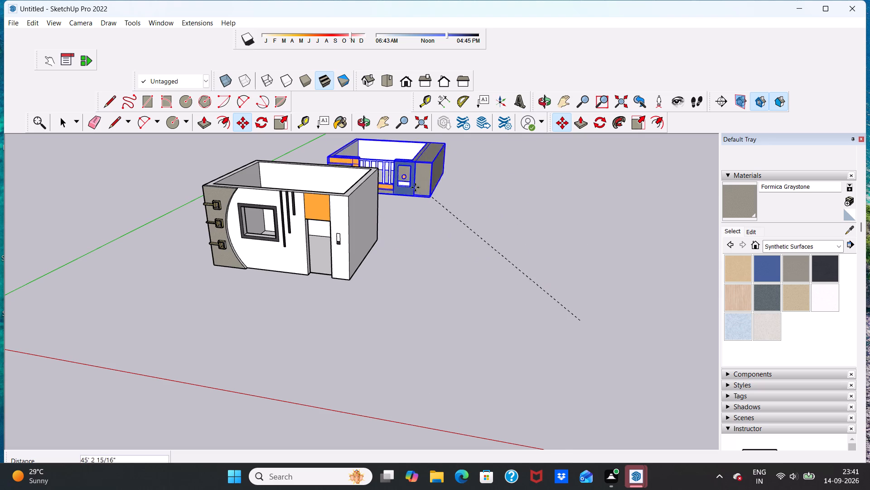
drag(415, 187, 352, 200)
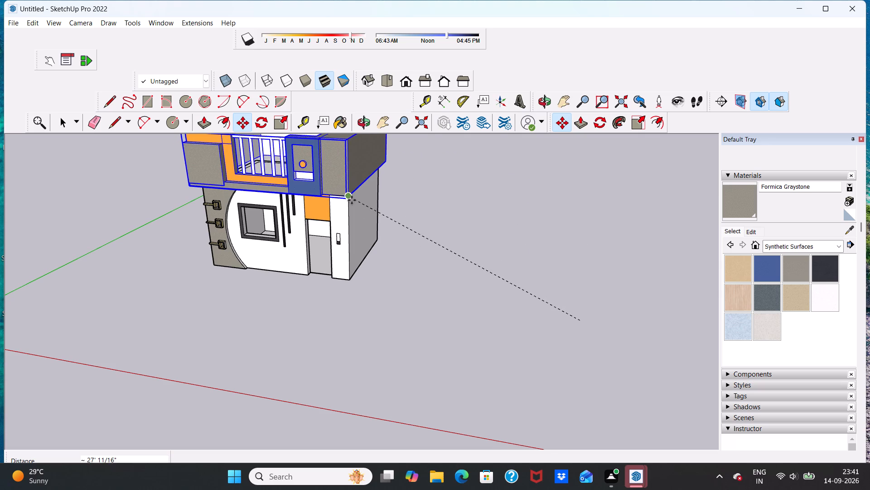
drag(352, 200, 351, 198)
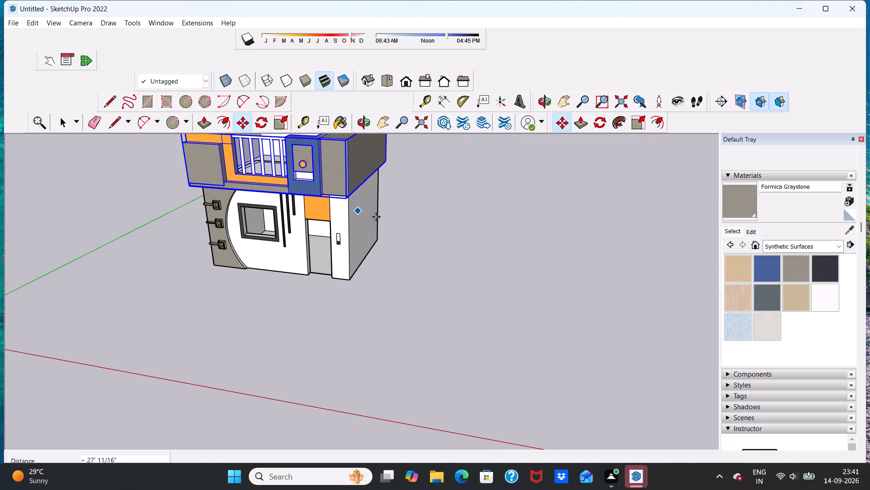
Slide the enclosure about 4' 4 1/8" forward along the green axis, aligning its lower rear-right corner with the room's upper rear corner.
middle_drag(420, 222, 120, 279)
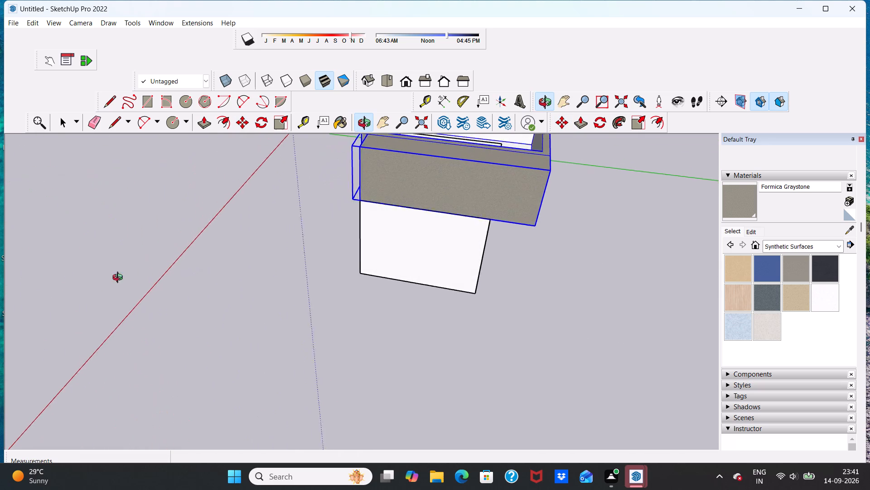
middle_drag(120, 279, 454, 267)
middle_drag(225, 316, 391, 201)
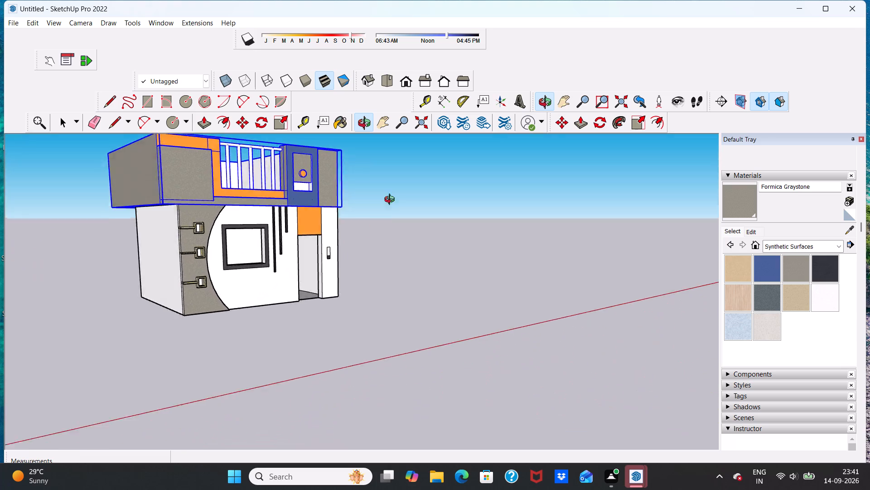
middle_drag(391, 201, 291, 199)
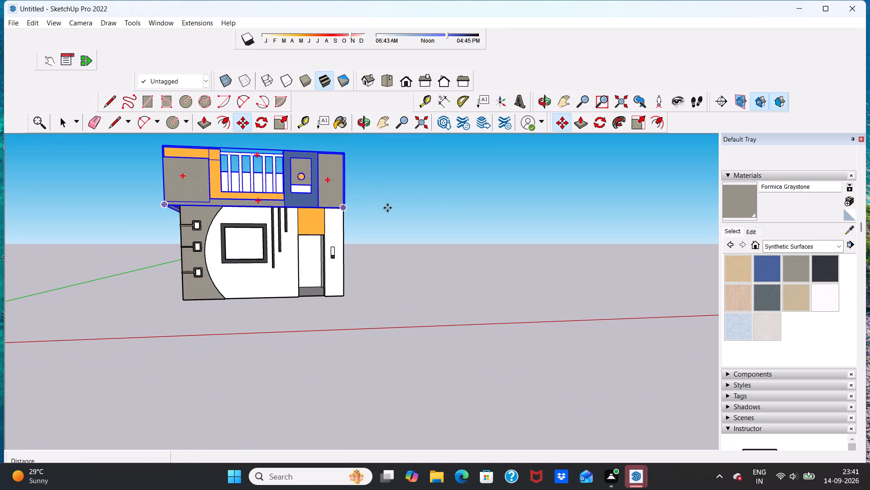
middle_drag(441, 216, 131, 274)
middle_drag(353, 309, 265, 287)
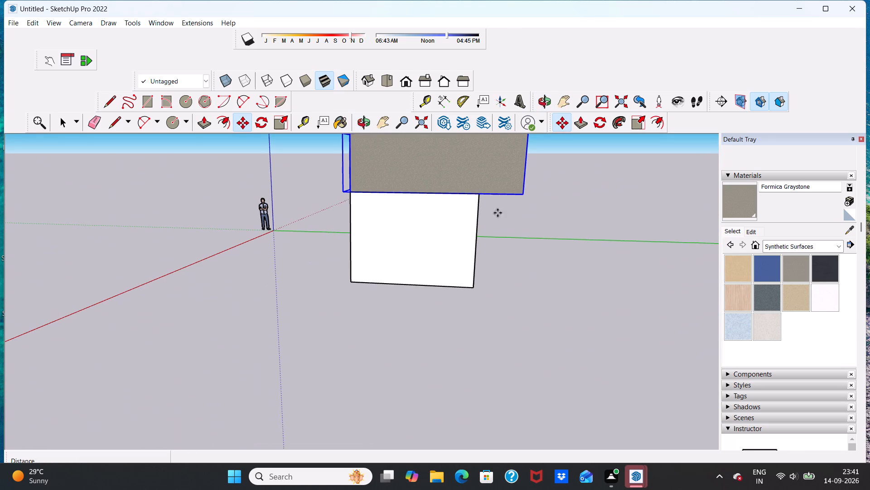
drag(524, 194, 476, 193)
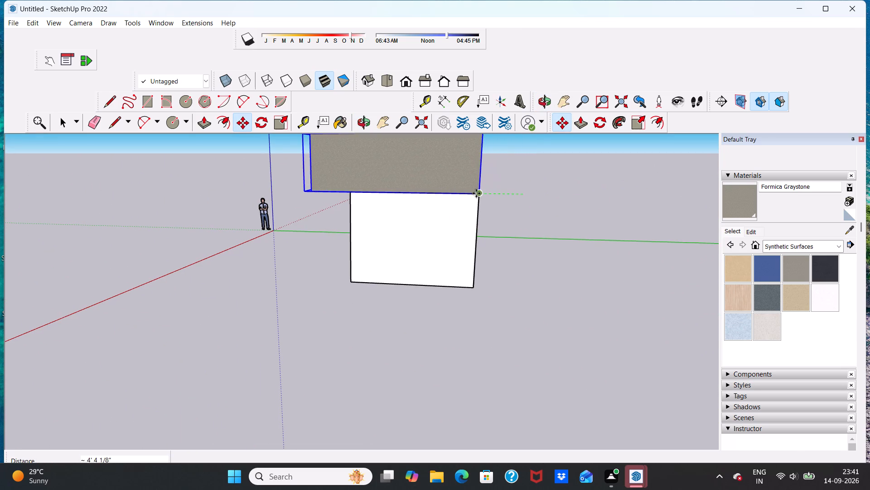
drag(476, 193, 481, 193)
Check the placed upper storey from the front and left side, and clear the selection.
middle_drag(199, 326, 205, 325)
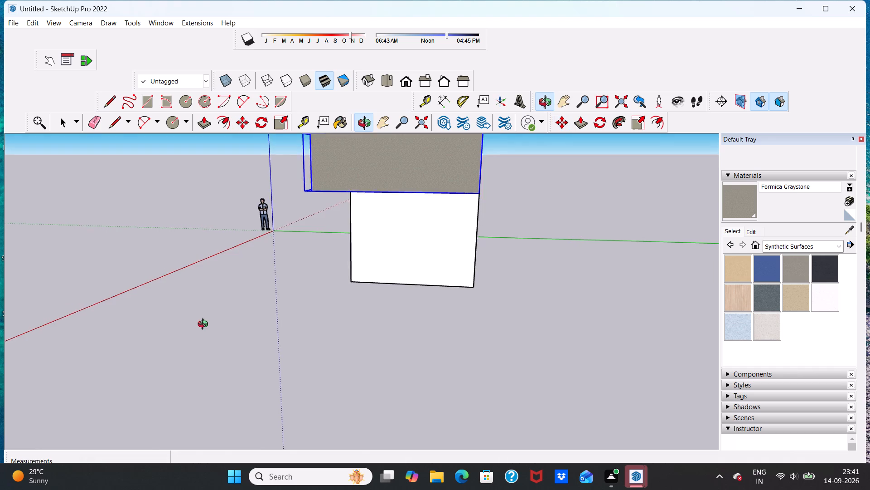
middle_drag(205, 325, 473, 325)
scroll(367, 244, down, 6)
middle_drag(337, 247, 459, 239)
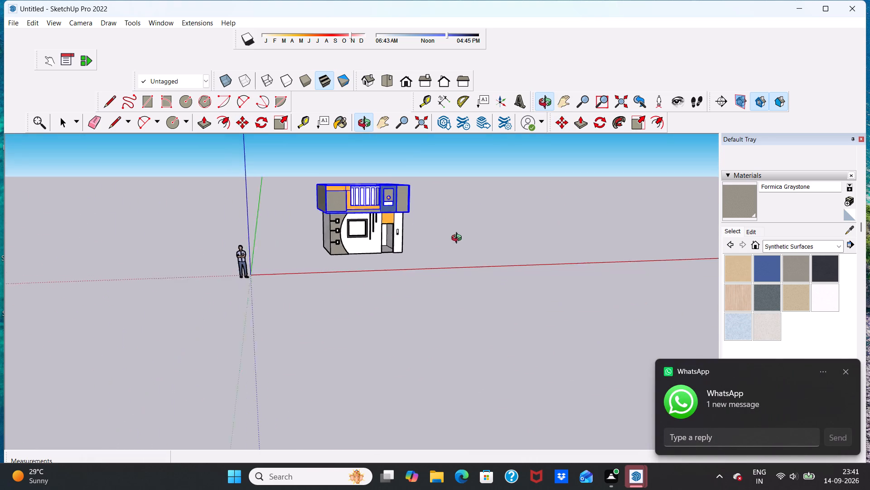
middle_drag(459, 239, 461, 238)
middle_drag(295, 232, 375, 235)
scroll(333, 218, up, 7)
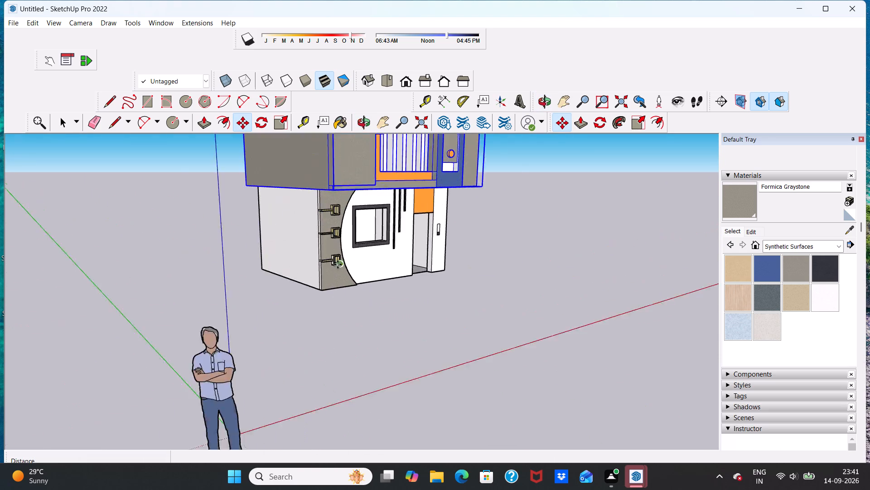
scroll(338, 265, up, 11)
scroll(311, 232, down, 19)
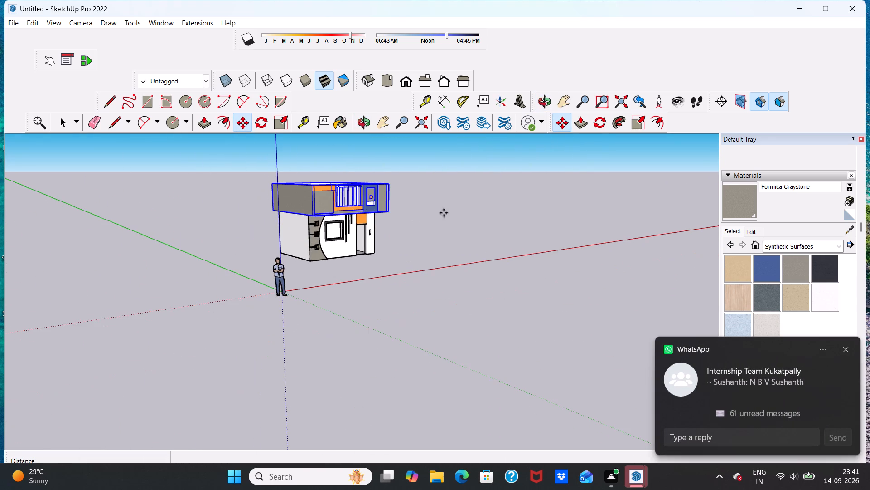
click(469, 209)
key(space)
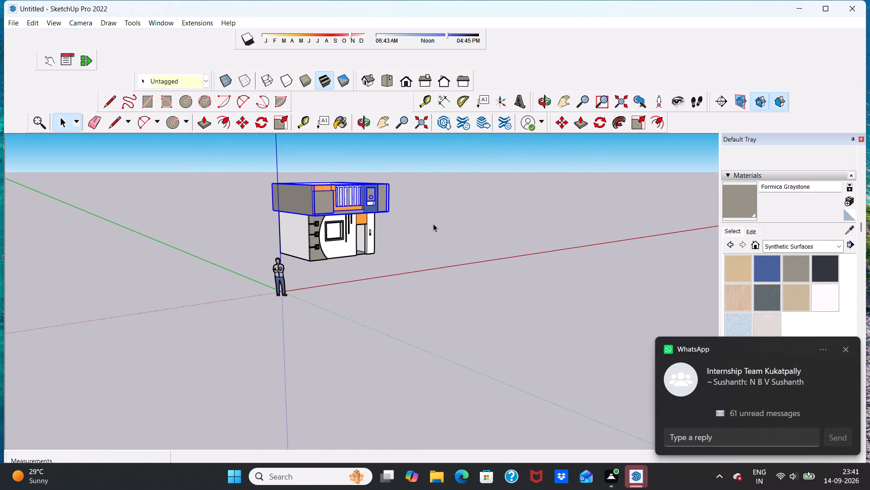
key(space)
click(469, 216)
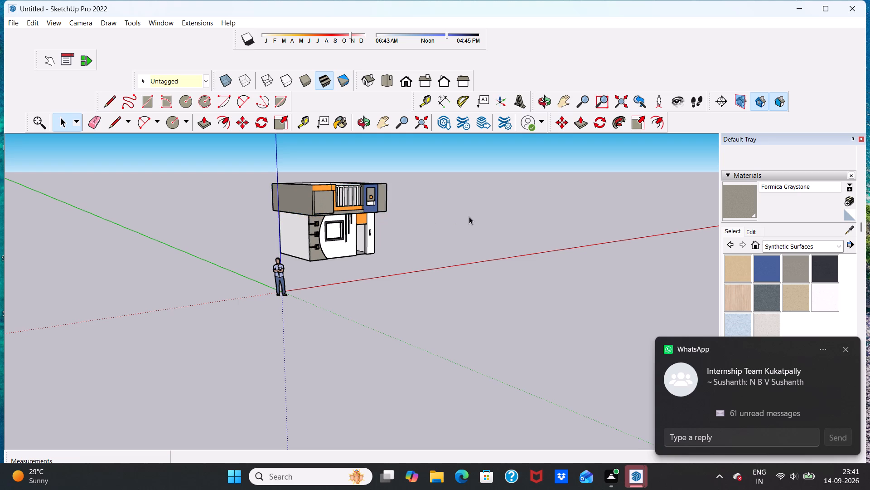
Inspect how the upper storey sits on the room from the right side, the back and the front.
middle_drag(472, 214, 234, 234)
scroll(465, 207, up, 10)
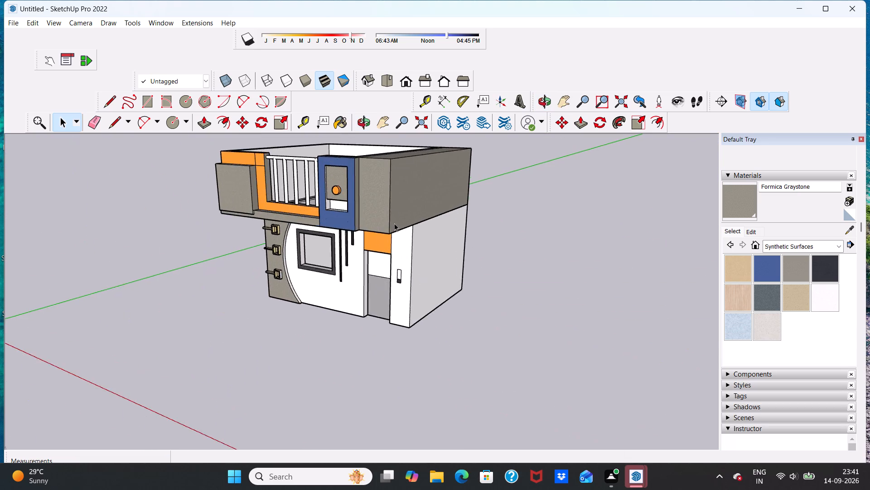
scroll(394, 223, up, 8)
middle_drag(451, 237, 245, 238)
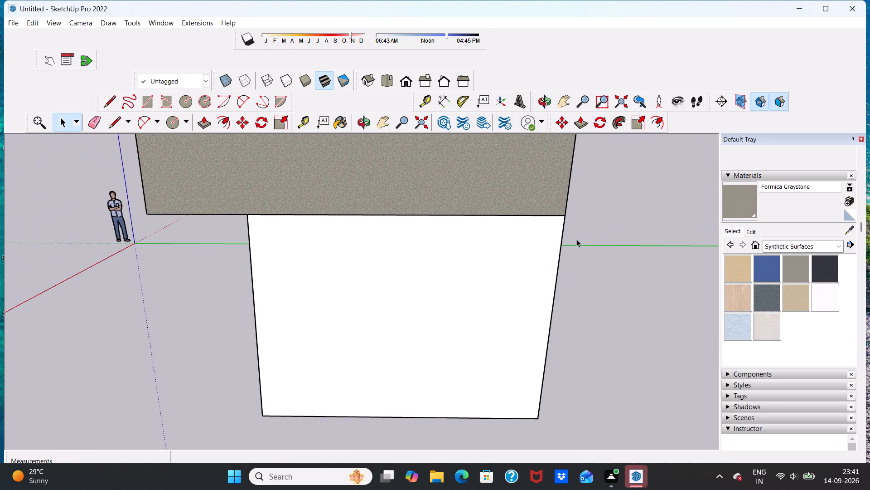
middle_drag(553, 239, 270, 238)
middle_drag(433, 235, 208, 241)
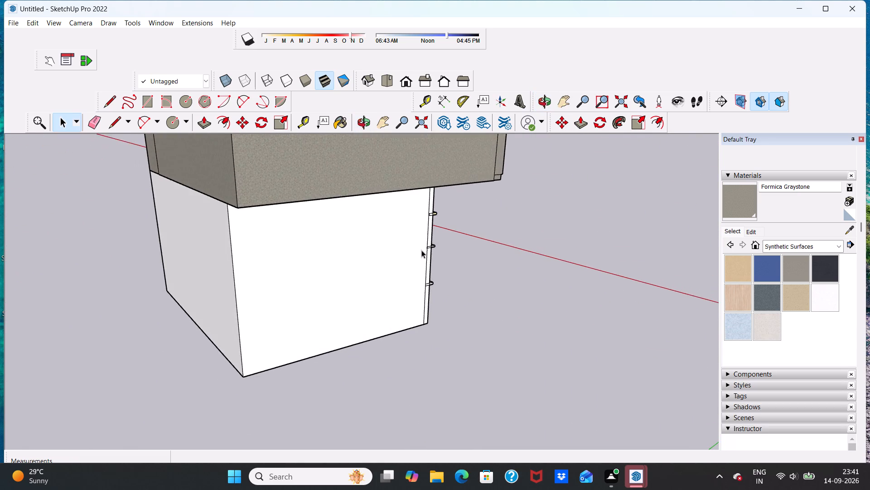
middle_drag(421, 250, 166, 241)
scroll(165, 238, down, 10)
middle_drag(451, 242, 321, 252)
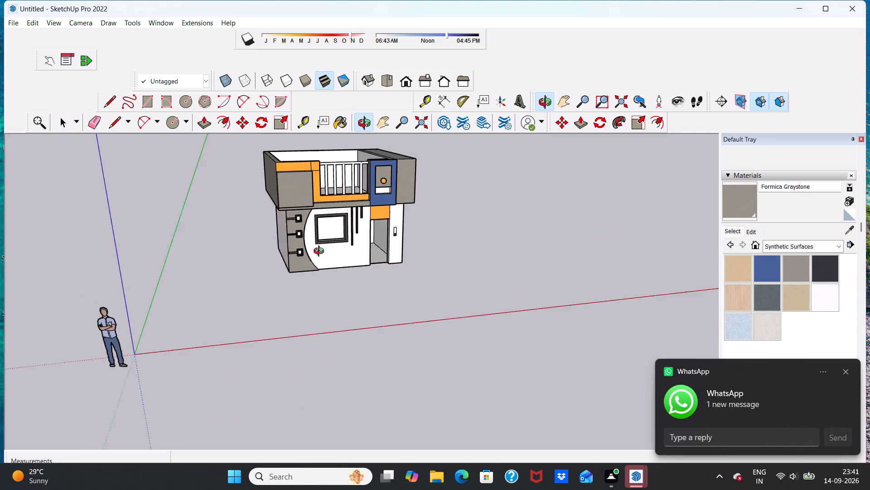
middle_drag(321, 252, 295, 234)
scroll(294, 222, down, 4)
scroll(353, 257, up, 5)
middle_drag(344, 257, 346, 213)
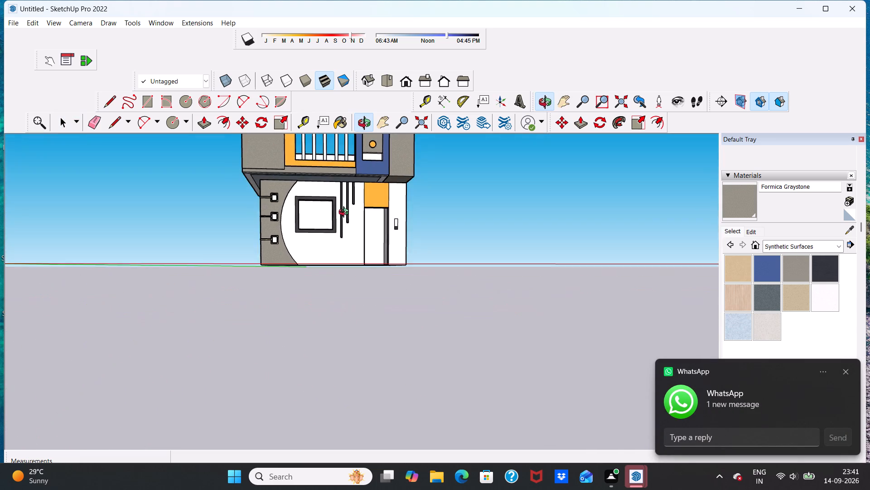
Inspect the upper storey's overhang and underside where it meets the room, from the front, the right side and the front-left corner.
middle_drag(346, 213, 346, 213)
scroll(346, 211, down, 8)
scroll(328, 198, up, 8)
middle_drag(326, 246, 313, 168)
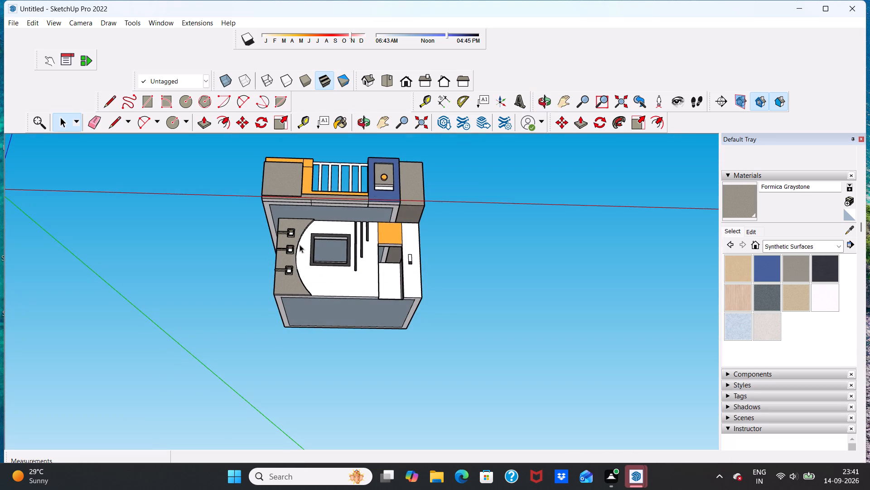
middle_drag(294, 253, 298, 212)
scroll(392, 236, up, 16)
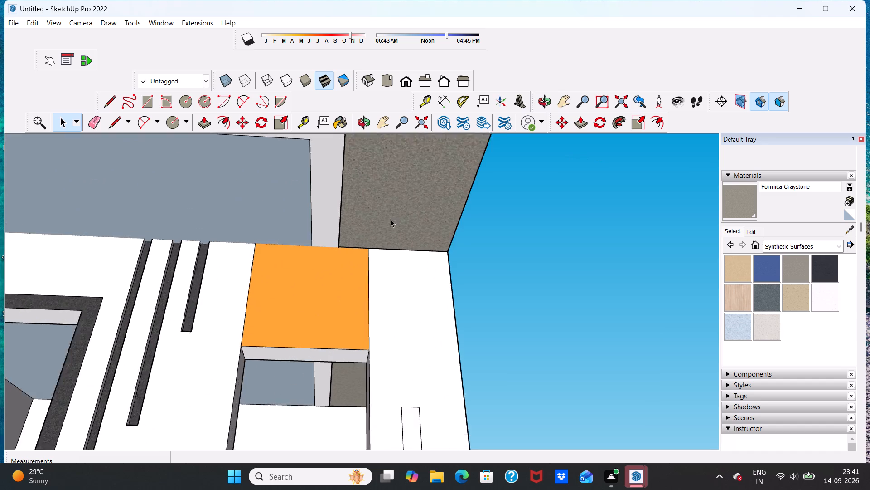
scroll(391, 219, up, 1)
scroll(392, 229, down, 16)
scroll(241, 201, up, 6)
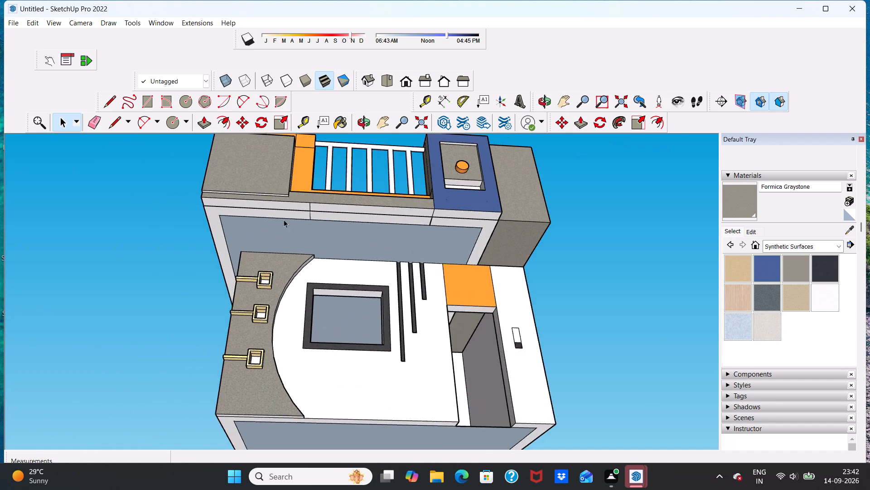
scroll(284, 220, up, 11)
scroll(310, 238, down, 13)
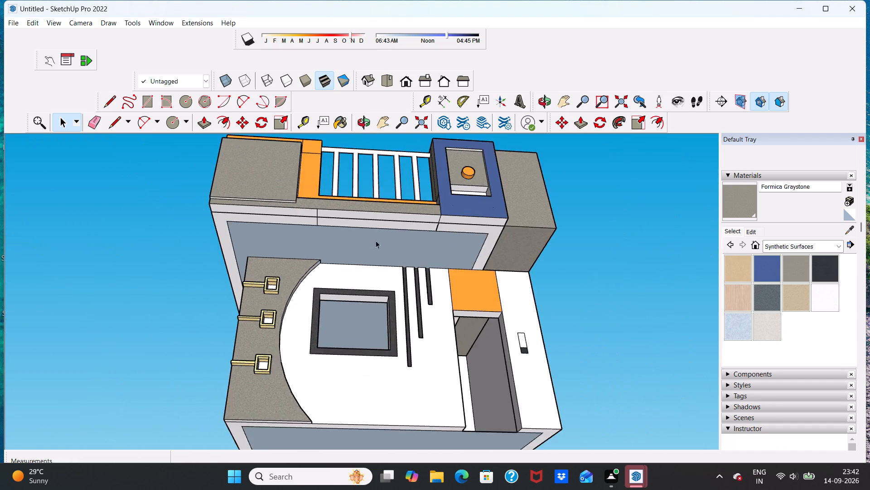
scroll(376, 240, down, 3)
middle_drag(520, 220, 235, 285)
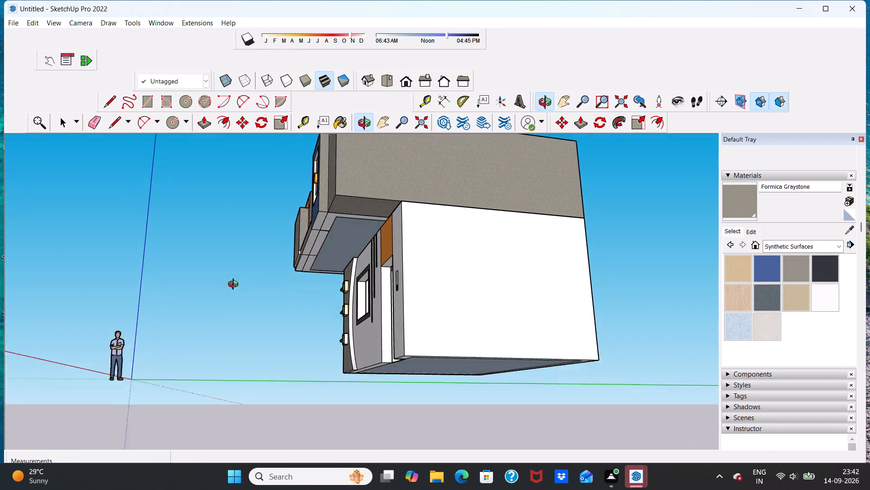
middle_drag(235, 285, 307, 294)
scroll(399, 211, up, 5)
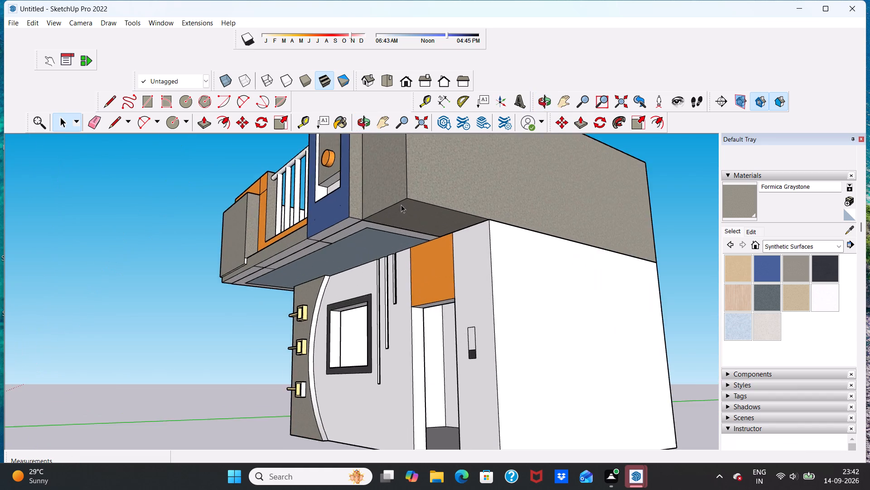
scroll(401, 205, up, 6)
middle_drag(394, 228, 513, 238)
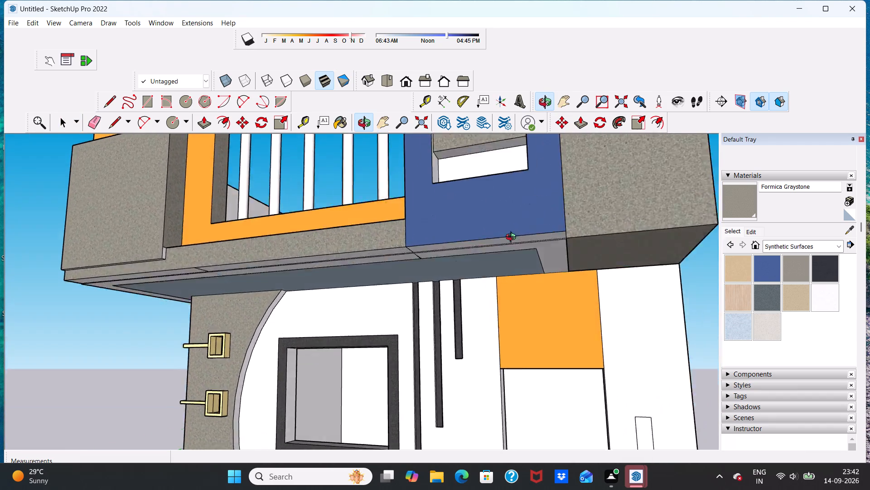
middle_drag(513, 238, 518, 261)
scroll(518, 261, down, 15)
scroll(361, 364, up, 1)
middle_drag(361, 363, 451, 383)
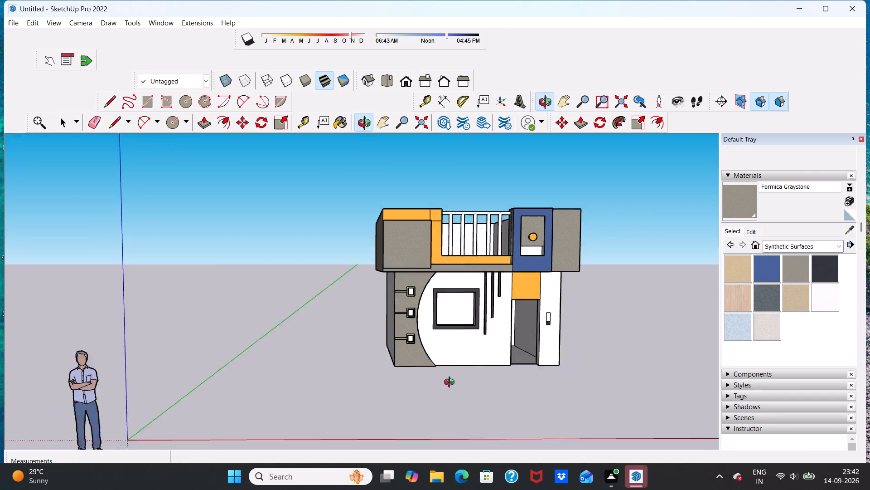
middle_drag(451, 383, 491, 410)
scroll(411, 294, up, 11)
scroll(370, 255, up, 4)
middle_drag(385, 295, 382, 284)
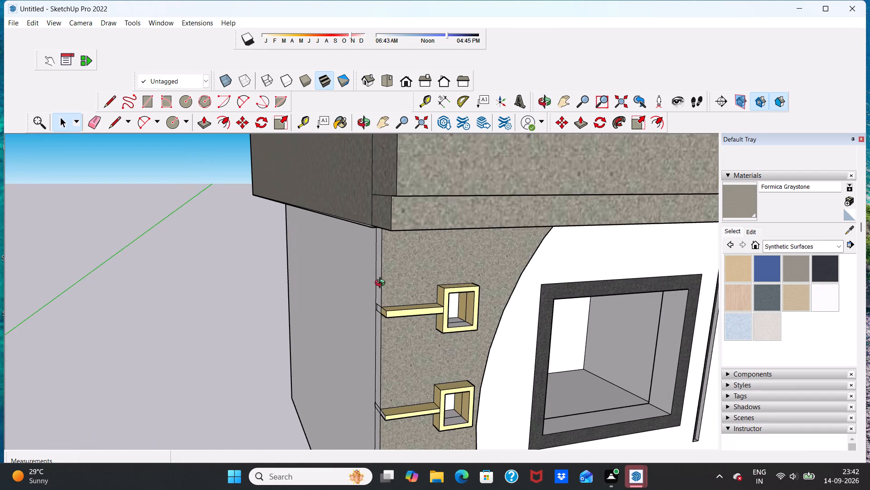
middle_drag(382, 284, 402, 225)
scroll(387, 194, up, 5)
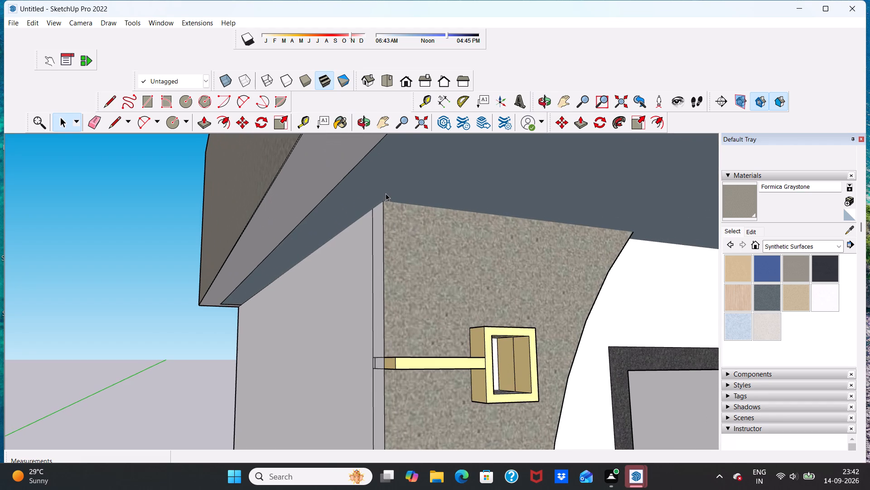
Select the grouped upper storey and examine how it sits on the room from the left side, the back and above.
click(378, 182)
scroll(359, 216, down, 6)
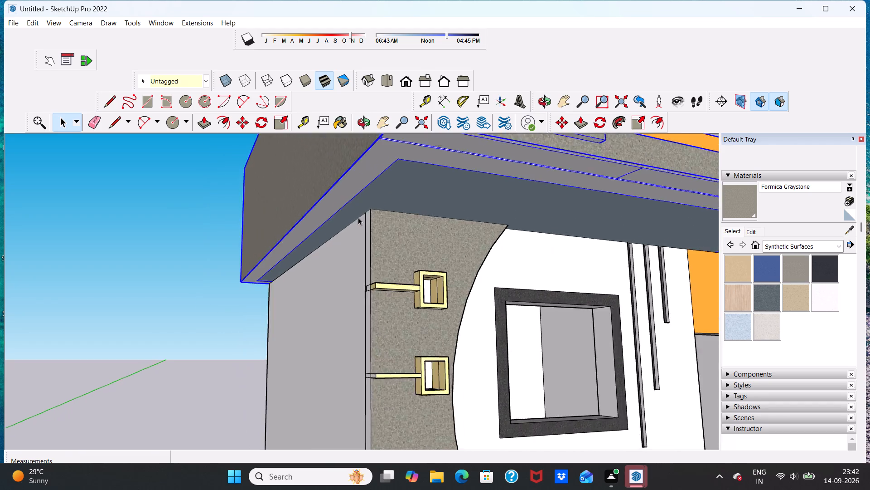
scroll(358, 217, down, 13)
middle_drag(325, 231, 418, 276)
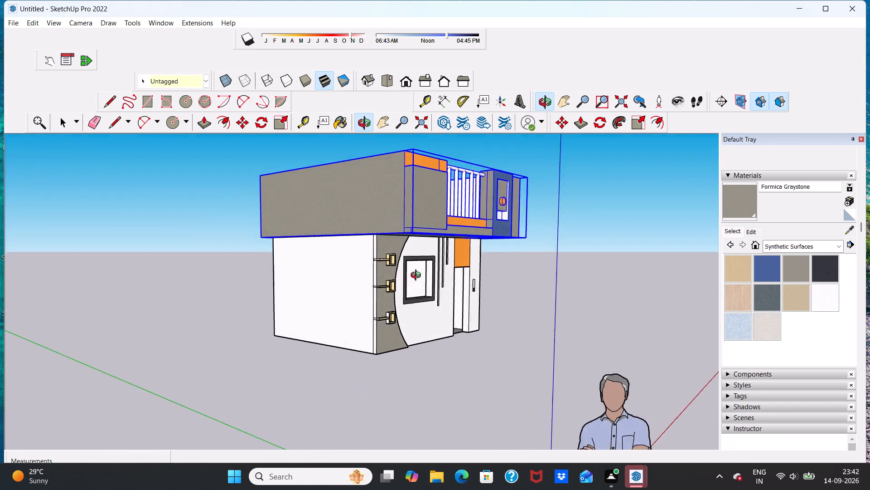
middle_drag(418, 276, 444, 254)
middle_drag(298, 265, 494, 216)
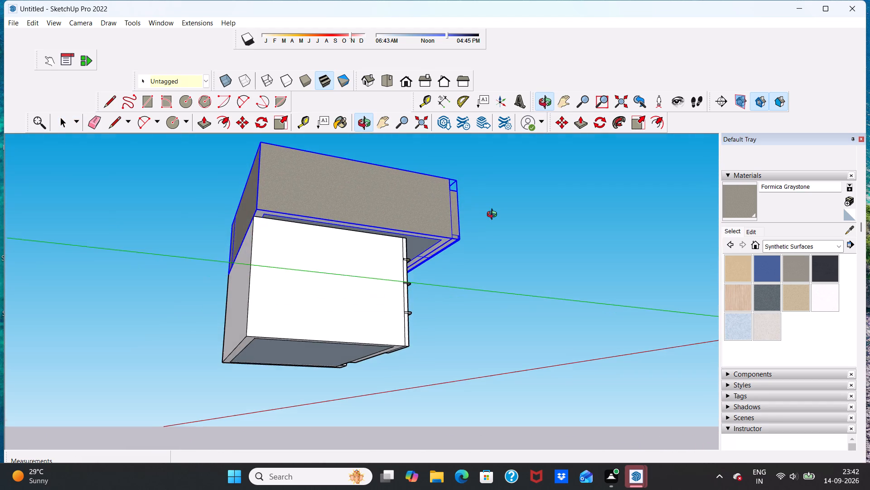
middle_drag(494, 216, 493, 216)
middle_drag(295, 227, 539, 343)
scroll(450, 282, up, 2)
scroll(447, 275, down, 6)
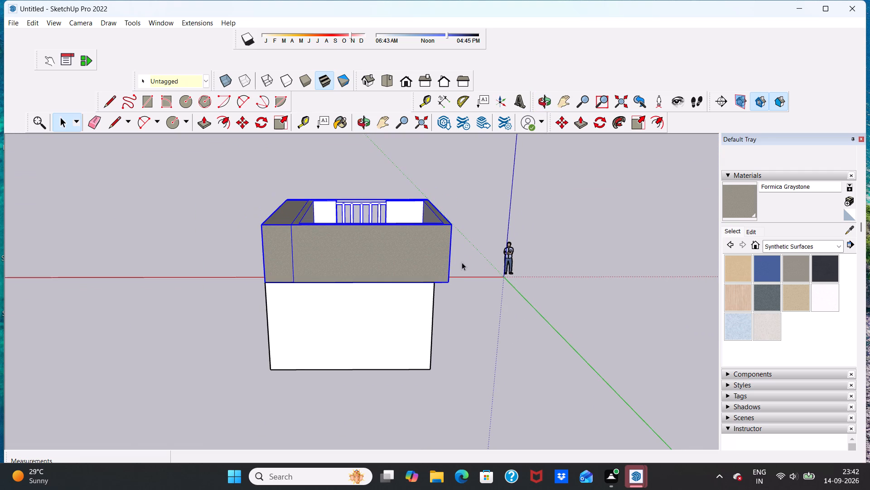
scroll(466, 261, up, 3)
middle_drag(444, 325, 369, 343)
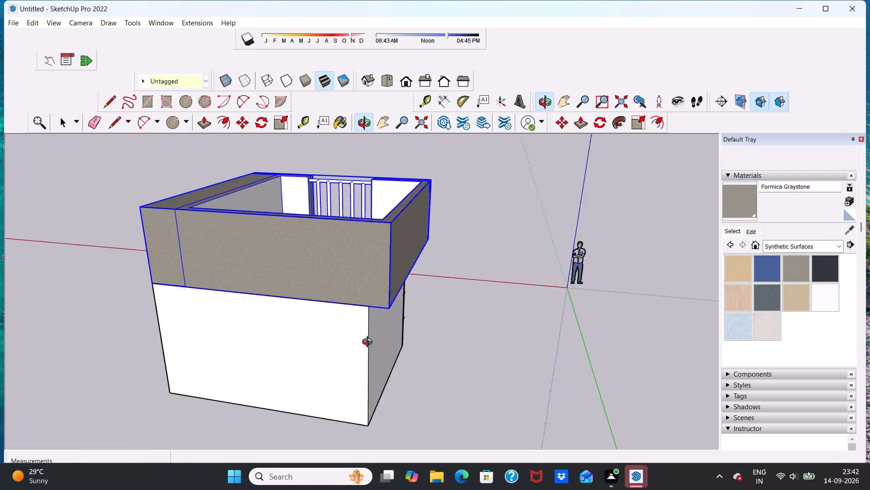
middle_drag(369, 343, 313, 386)
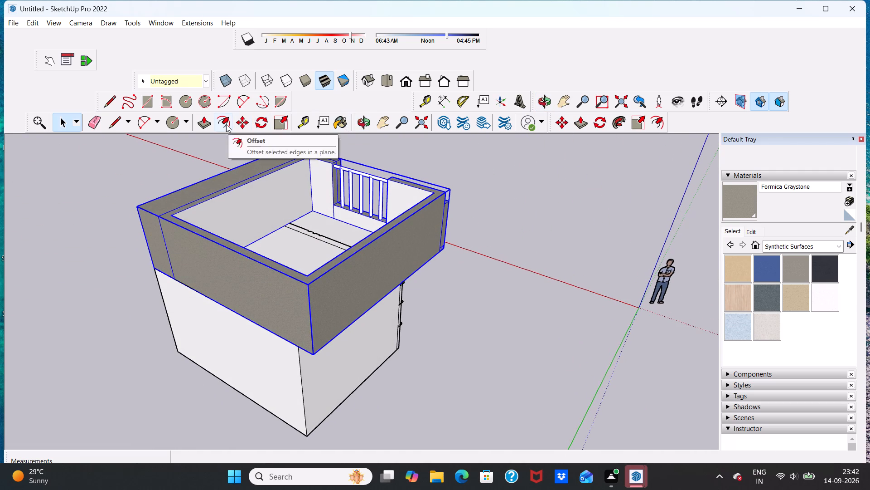
Try Push/Pull on the upper storey's grey left side wall and abandon the second pull.
drag(199, 119, 204, 120)
double_click(327, 290)
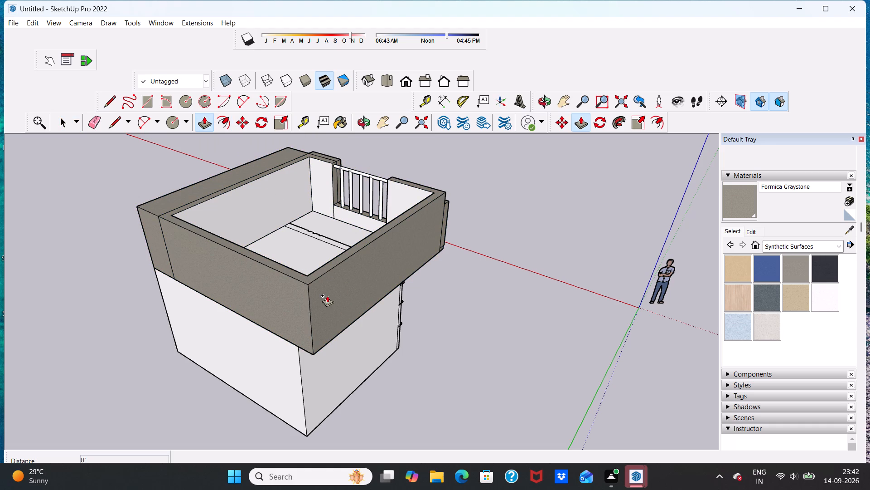
click(327, 295)
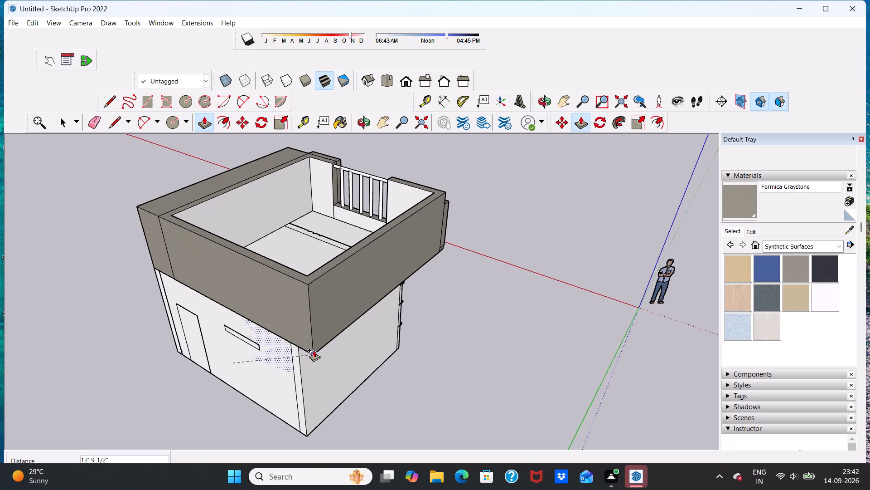
key(space)
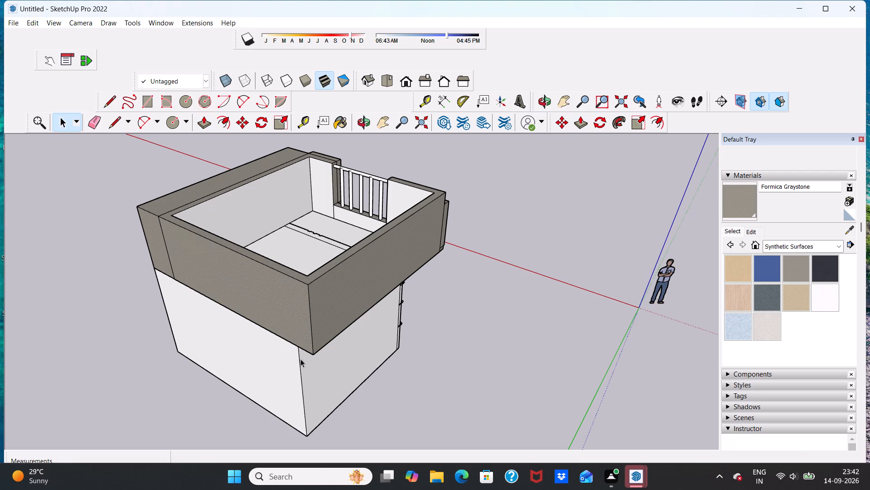
Examine the stacked model from the front and both sides, and look into the open upper storey from above.
scroll(401, 357, up, 5)
scroll(426, 350, down, 8)
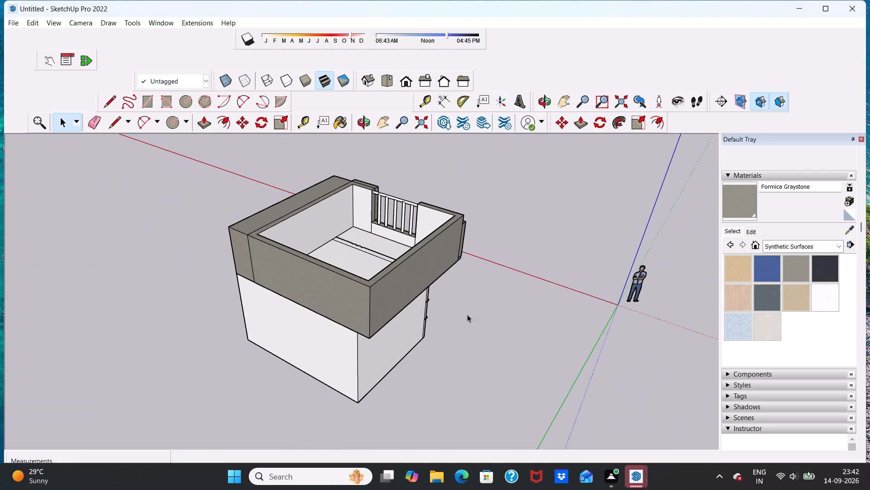
key(space)
middle_drag(486, 318, 99, 240)
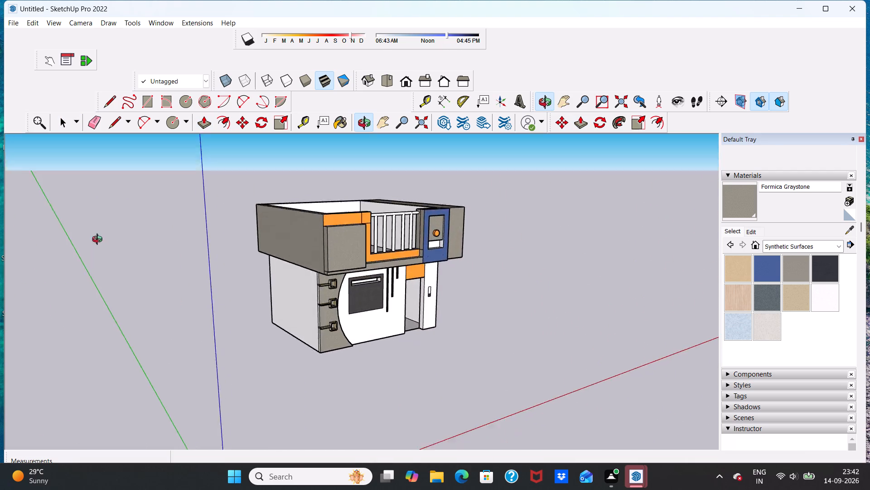
middle_drag(99, 240, 118, 190)
middle_drag(593, 346, 395, 364)
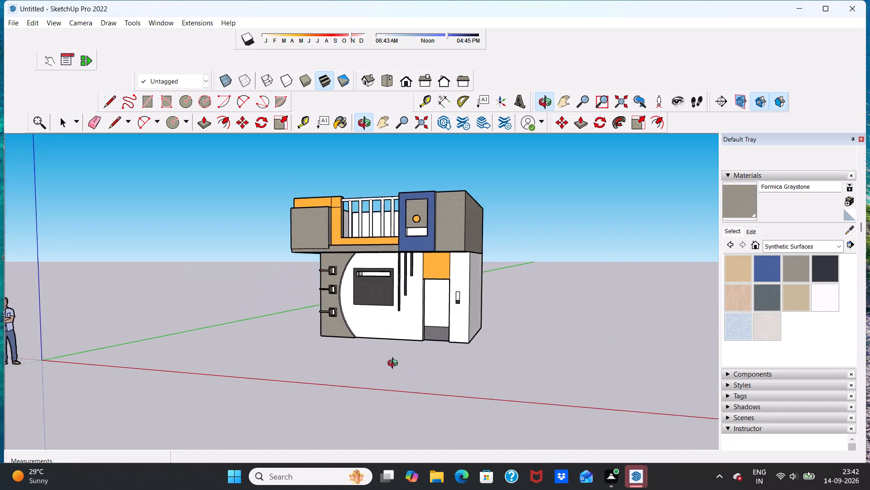
middle_drag(395, 364, 459, 395)
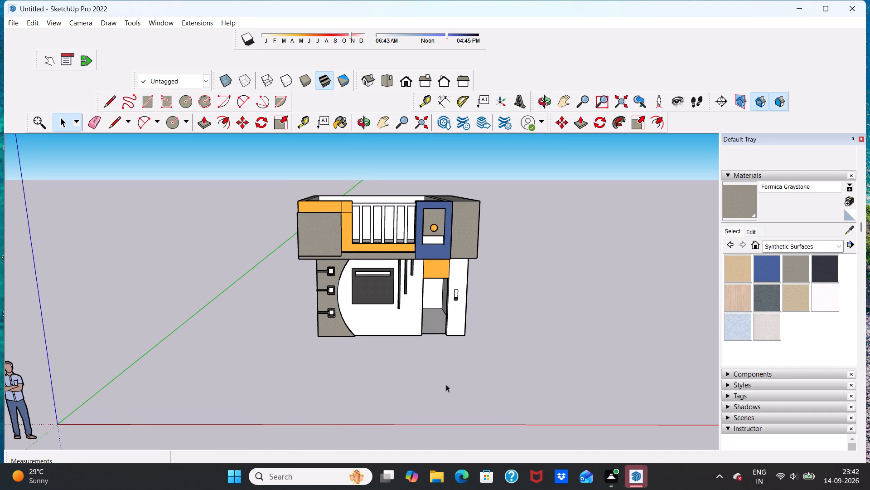
scroll(335, 319, up, 3)
scroll(365, 293, down, 9)
scroll(410, 231, up, 5)
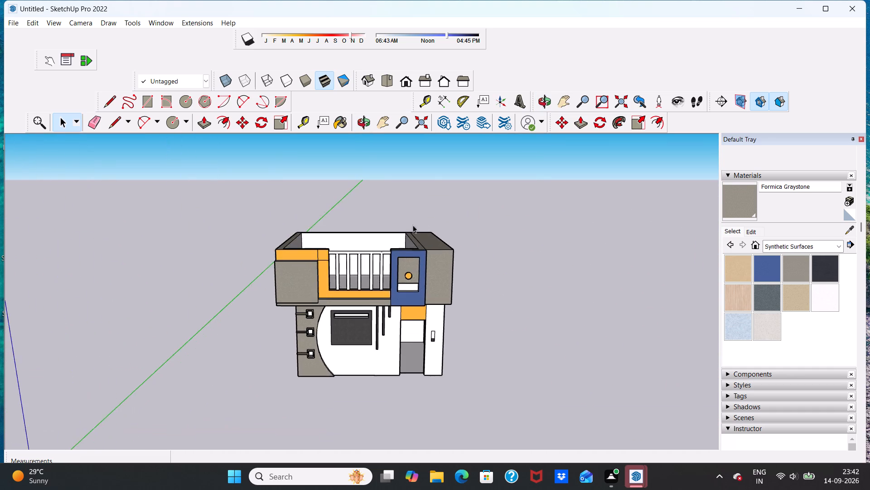
scroll(398, 285, up, 5)
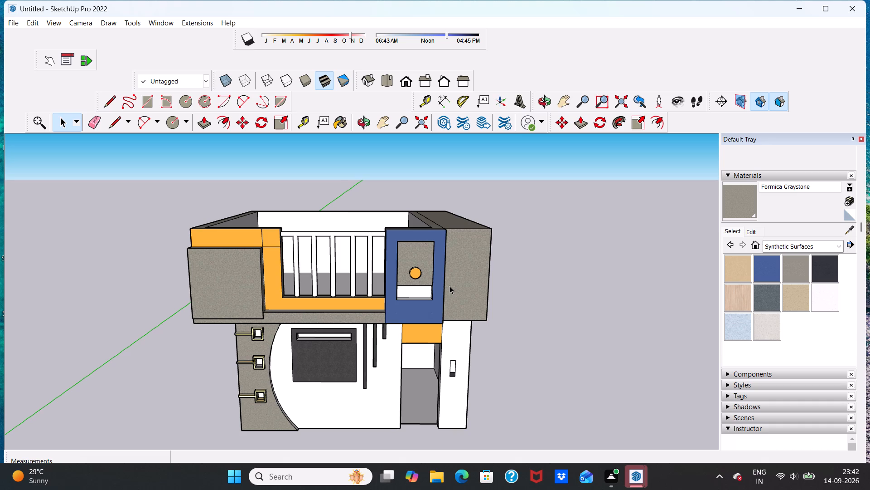
scroll(457, 294, down, 8)
scroll(388, 240, up, 6)
middle_drag(427, 259, 552, 320)
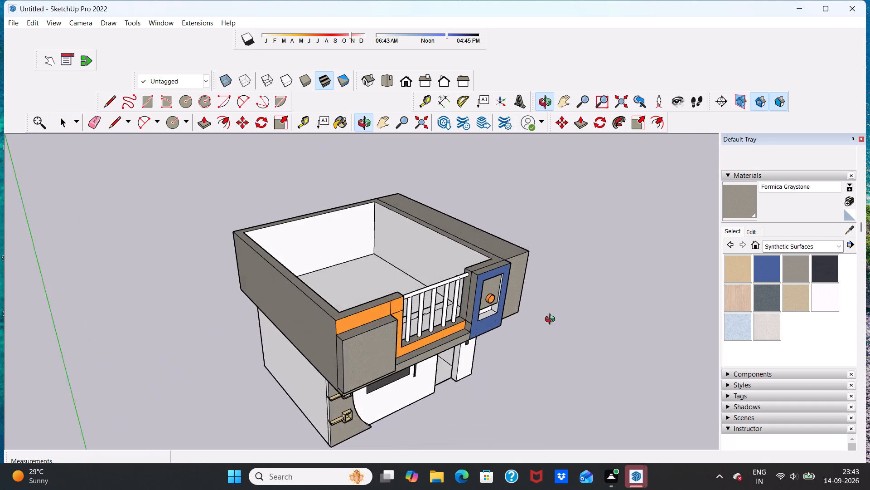
middle_drag(552, 320, 560, 319)
scroll(420, 238, up, 10)
scroll(433, 272, down, 5)
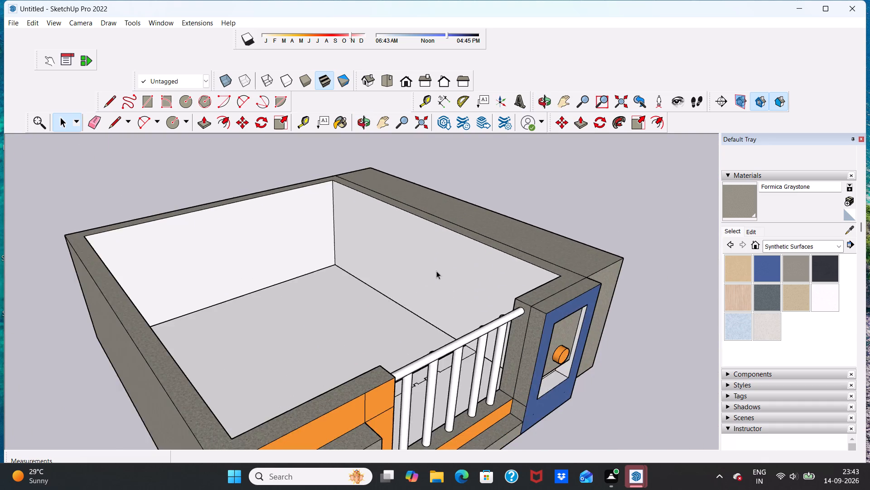
scroll(436, 271, down, 7)
middle_drag(594, 269, 474, 209)
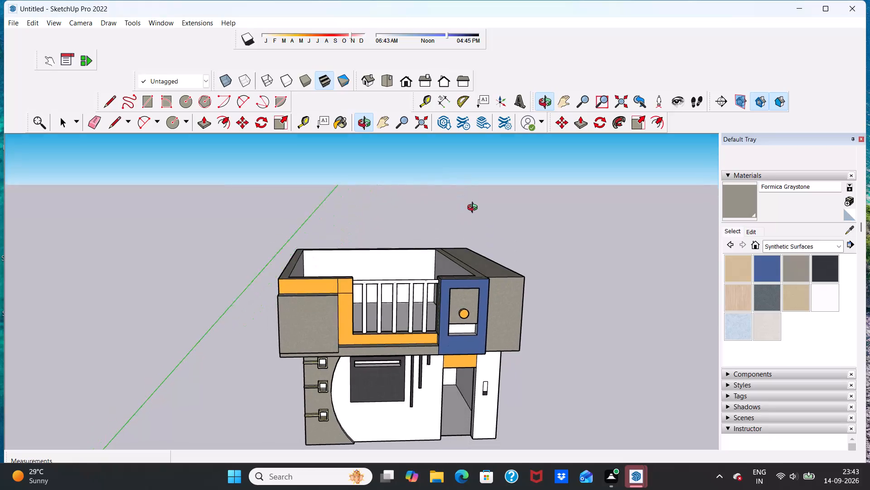
middle_drag(474, 209, 477, 211)
scroll(476, 389, down, 3)
middle_drag(466, 416, 429, 330)
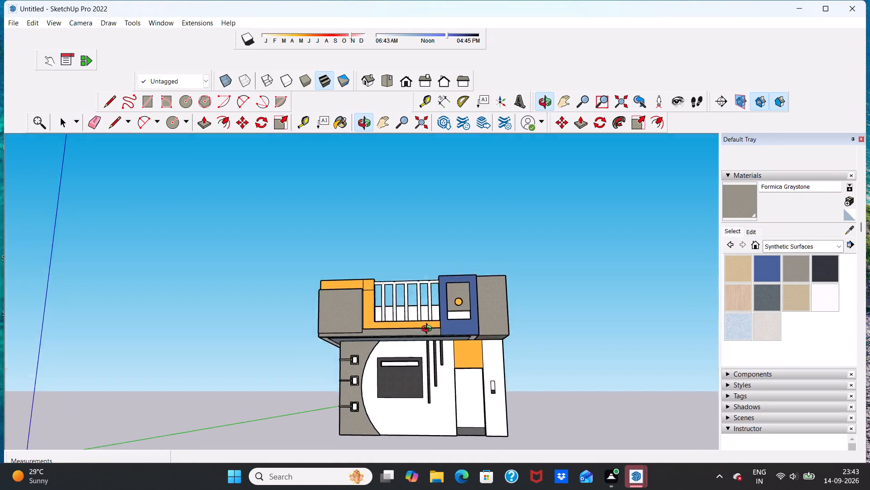
middle_drag(429, 330, 439, 401)
scroll(440, 395, down, 5)
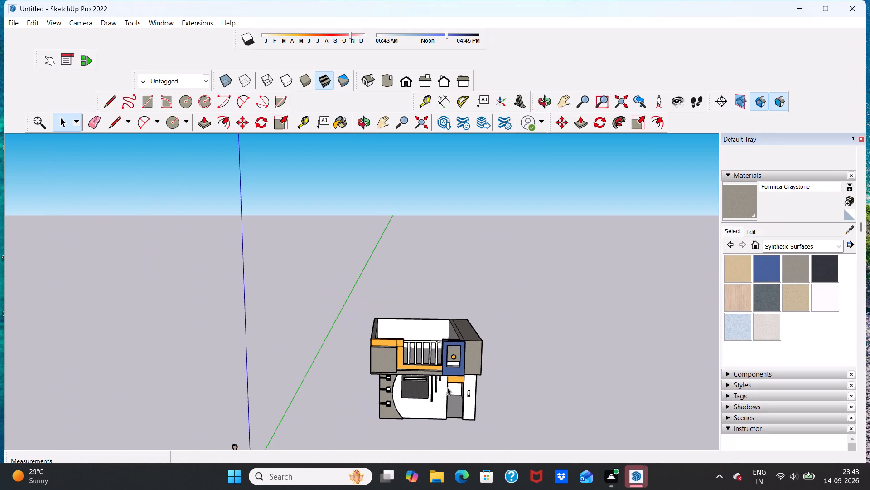
Paint the grouped upper storey's unpainted faces, including its underside, with Formica Graystone from the Synthetic Surfaces materials.
middle_drag(389, 406, 401, 261)
scroll(455, 396, up, 5)
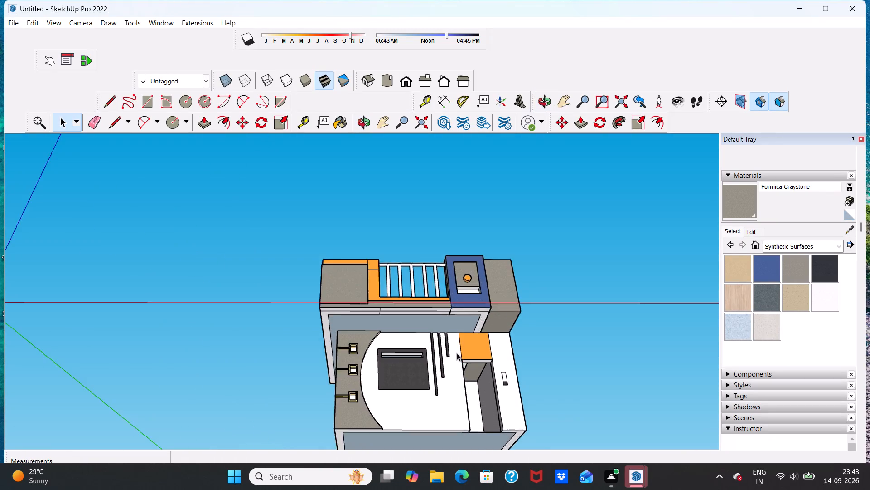
scroll(457, 353, up, 8)
scroll(495, 322, up, 4)
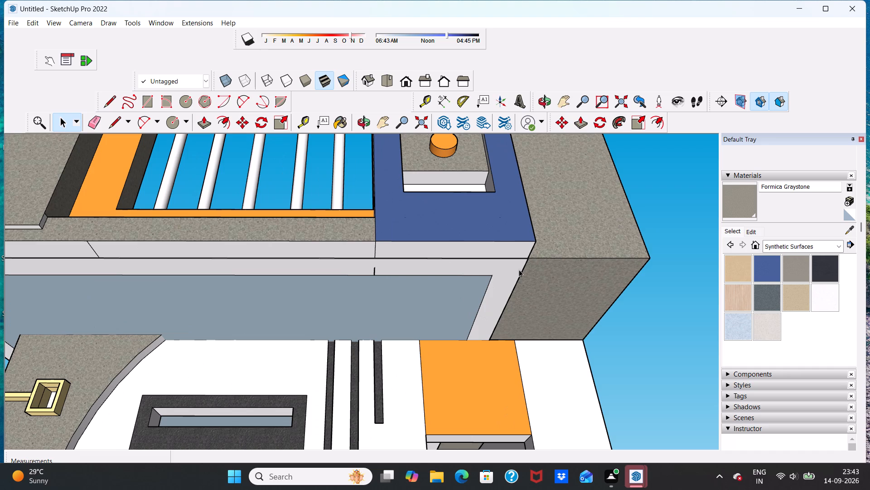
click(798, 262)
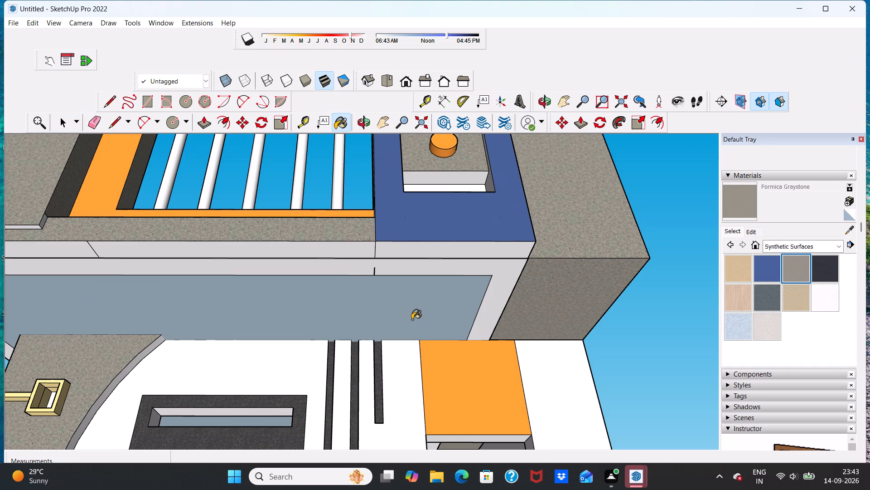
click(412, 319)
scroll(419, 316, down, 12)
middle_drag(427, 313, 428, 324)
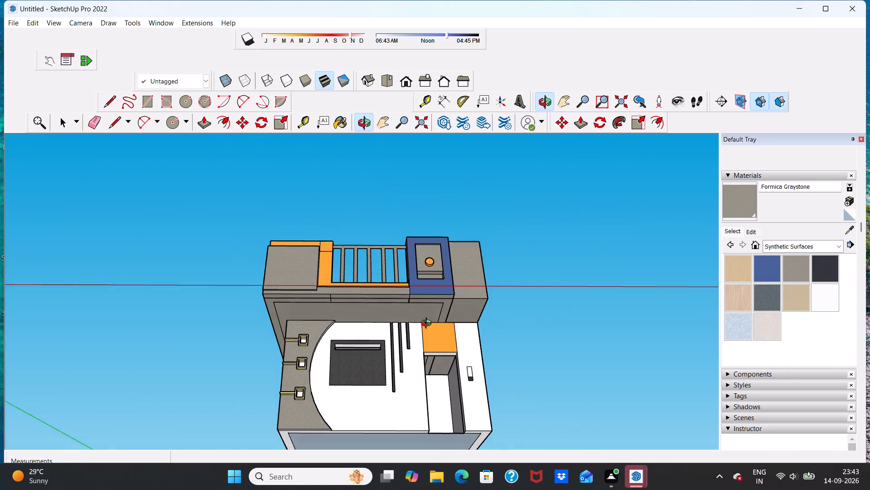
middle_drag(428, 324, 427, 489)
scroll(408, 398, down, 2)
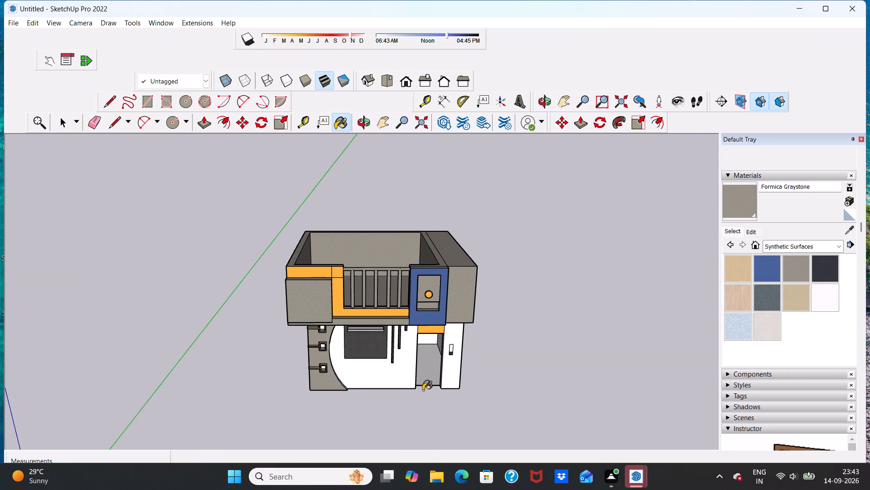
Paint the grouped upper storey's railing, back inner wall and floor with Quartz Light Grey from the Synthetic Surfaces materials.
scroll(416, 400, down, 3)
scroll(409, 403, up, 3)
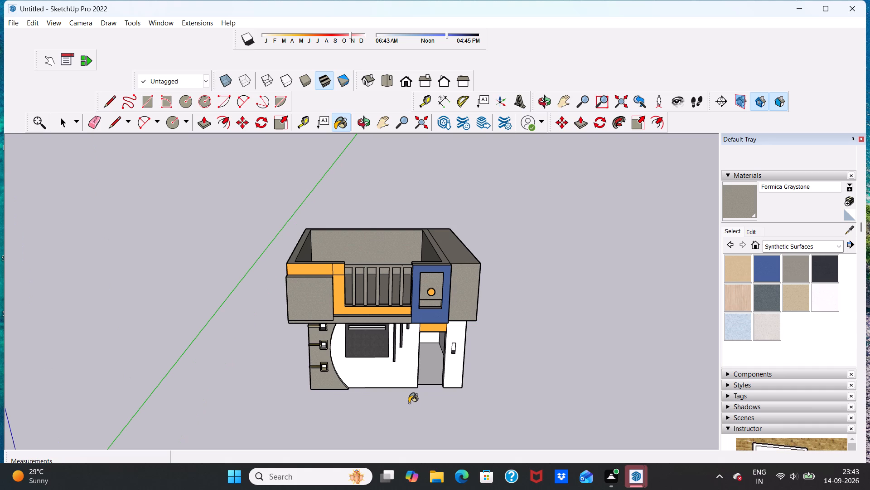
key(space)
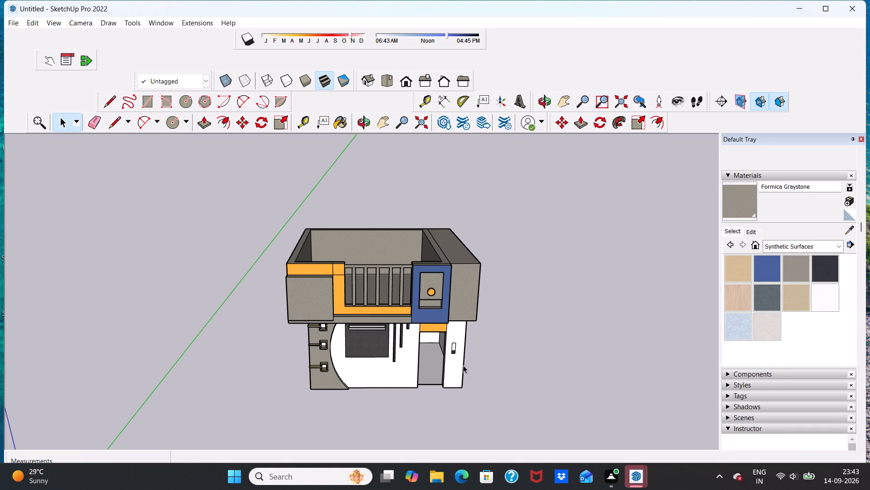
click(823, 298)
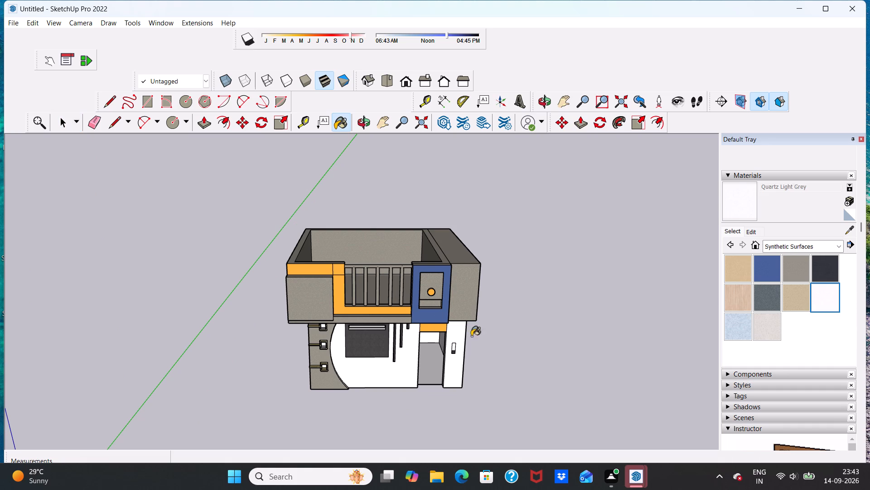
scroll(354, 283, up, 9)
click(352, 283)
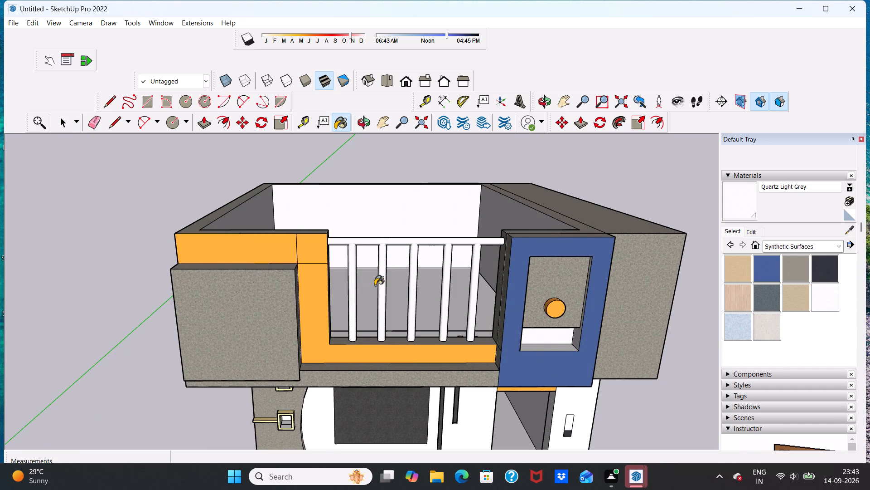
scroll(389, 293, down, 11)
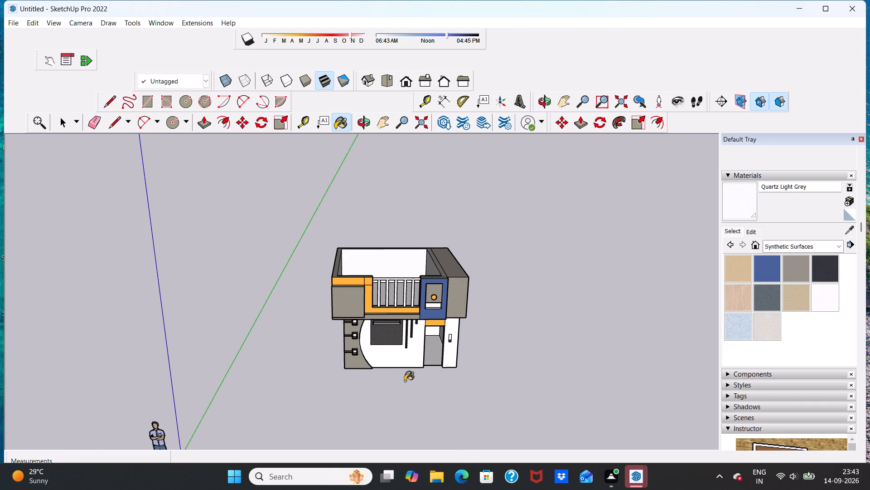
Examine the repainted building from the front and inspect the upper storey's floor and railing from above.
key(space)
middle_drag(403, 383, 424, 310)
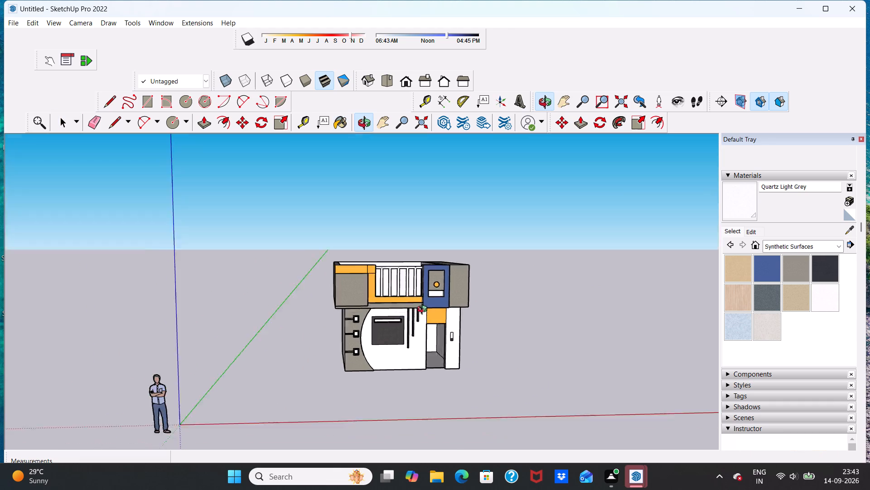
middle_drag(424, 310, 409, 393)
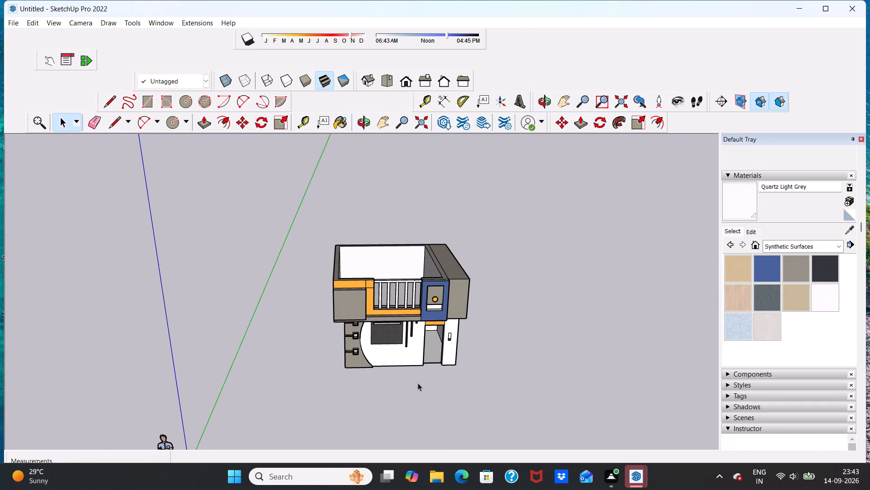
scroll(418, 383, up, 5)
scroll(430, 367, down, 4)
middle_drag(422, 375, 391, 440)
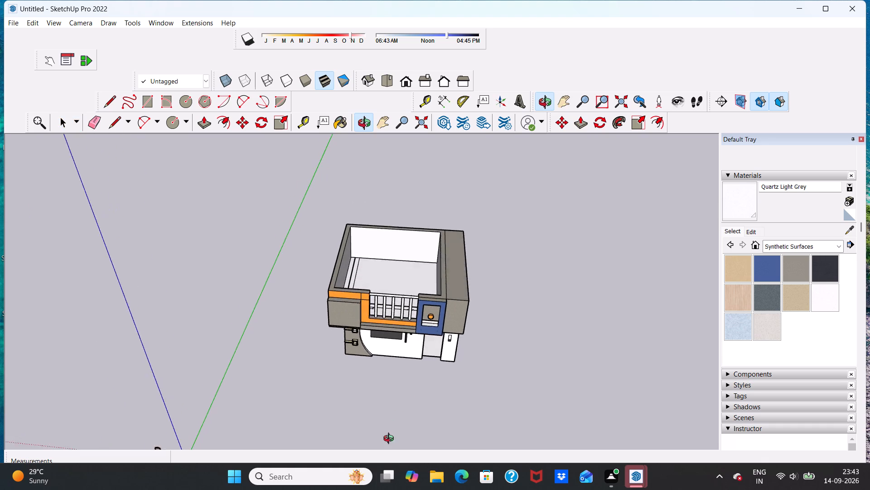
middle_drag(391, 440, 385, 469)
middle_drag(330, 316, 369, 436)
scroll(376, 307, up, 2)
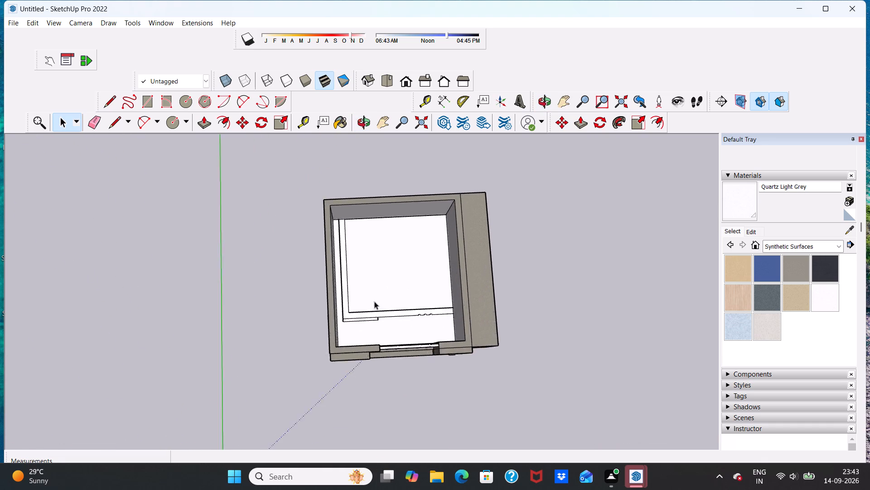
scroll(374, 301, up, 8)
middle_drag(395, 342, 377, 263)
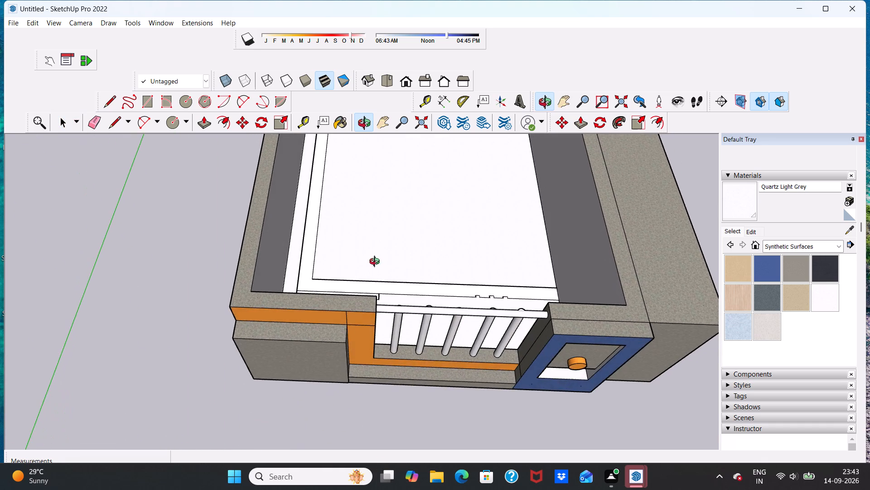
middle_drag(377, 263, 375, 348)
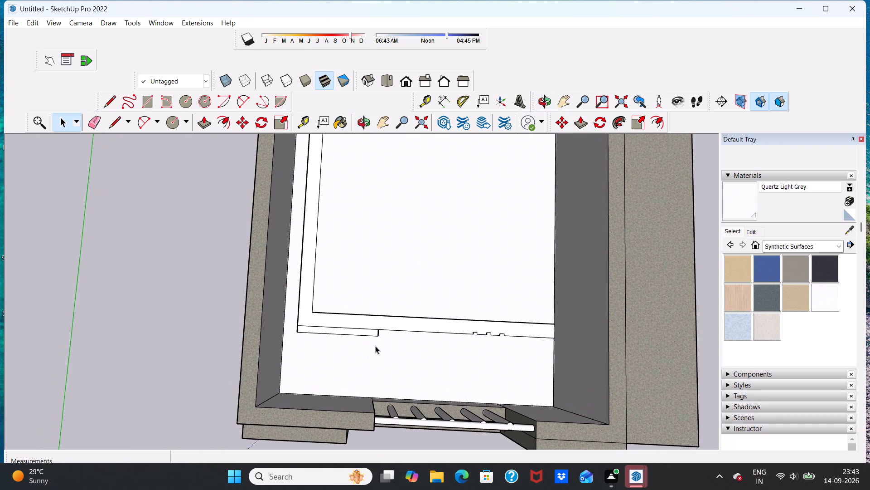
middle_drag(375, 345, 372, 352)
scroll(367, 325, down, 6)
scroll(356, 315, up, 3)
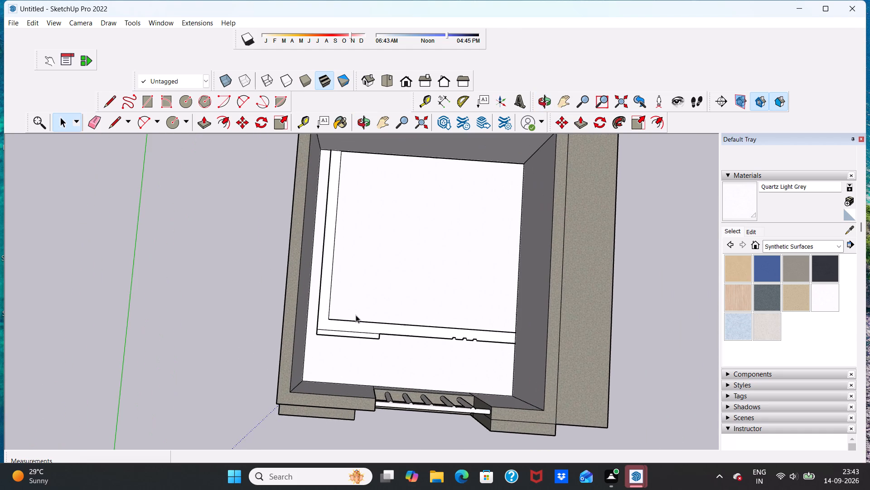
scroll(348, 321, up, 2)
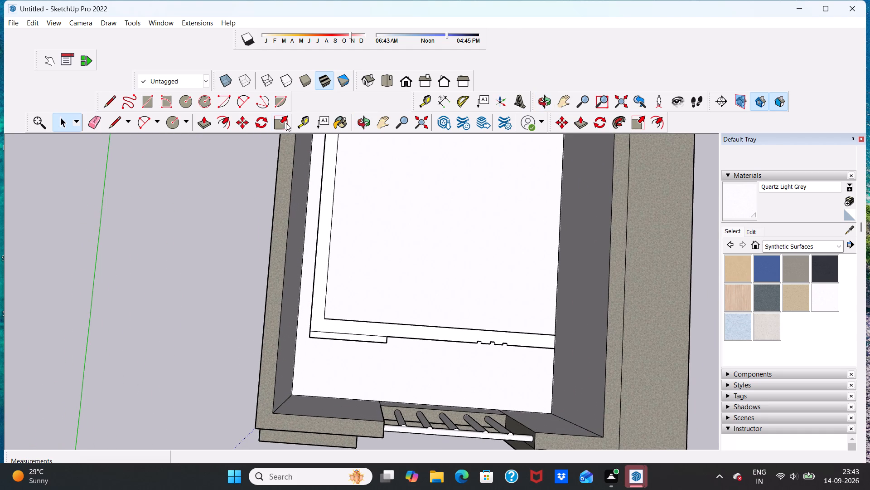
Erase the outer of the two long parallel lines along the left side of the upper storey's floor.
click(97, 113)
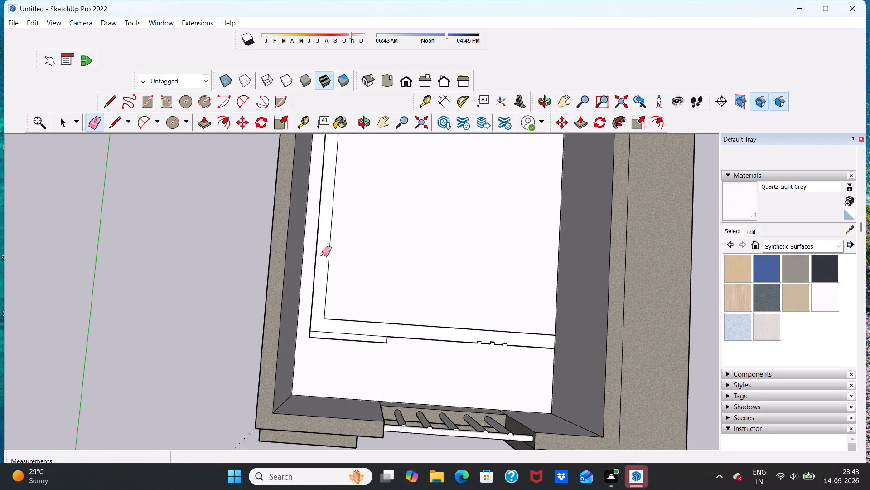
click(317, 259)
scroll(348, 256, down, 4)
scroll(351, 274, up, 4)
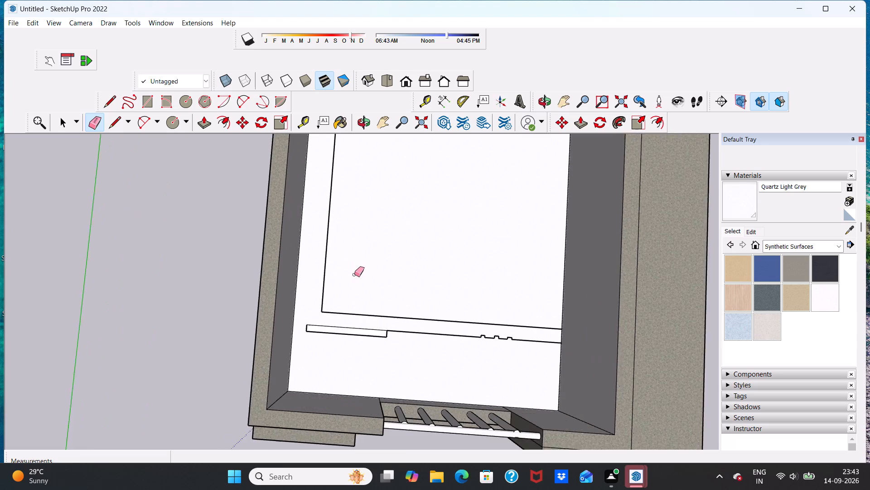
Examine the front of both storeys, including the slot in the lower storey's dark wall panel.
scroll(391, 351, down, 1)
middle_drag(397, 364, 405, 186)
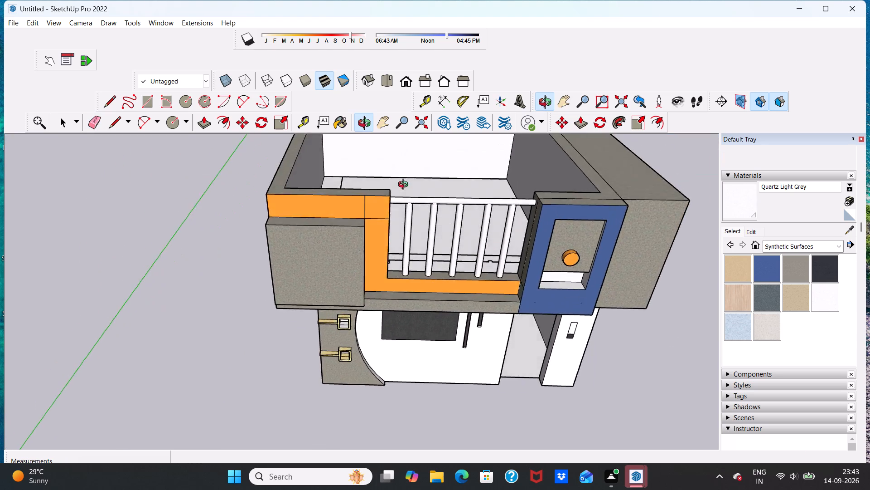
middle_drag(405, 186, 405, 88)
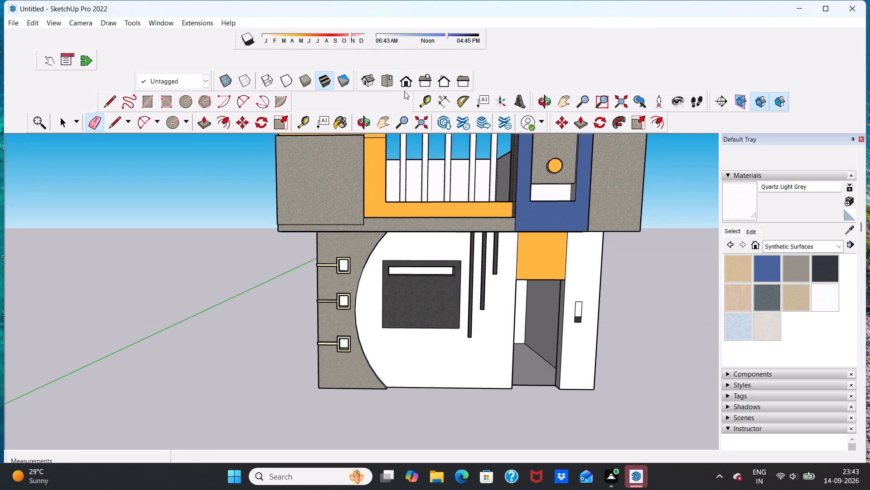
scroll(400, 159, down, 1)
scroll(412, 297, up, 18)
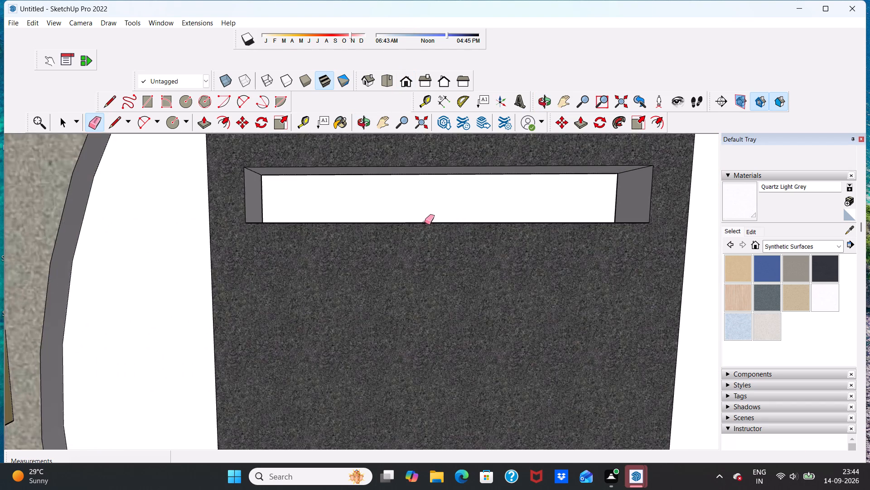
scroll(425, 222, up, 11)
scroll(417, 188, down, 20)
scroll(417, 188, down, 3)
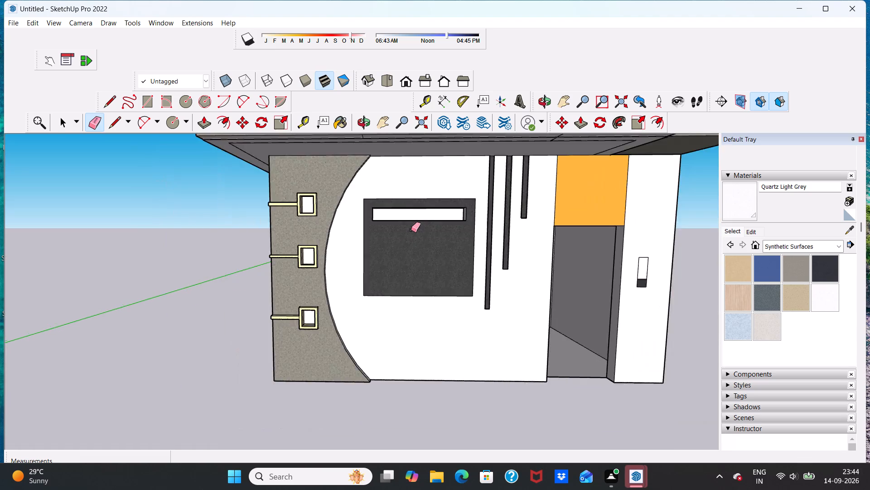
scroll(411, 230, down, 14)
scroll(417, 248, up, 2)
middle_drag(408, 237, 408, 237)
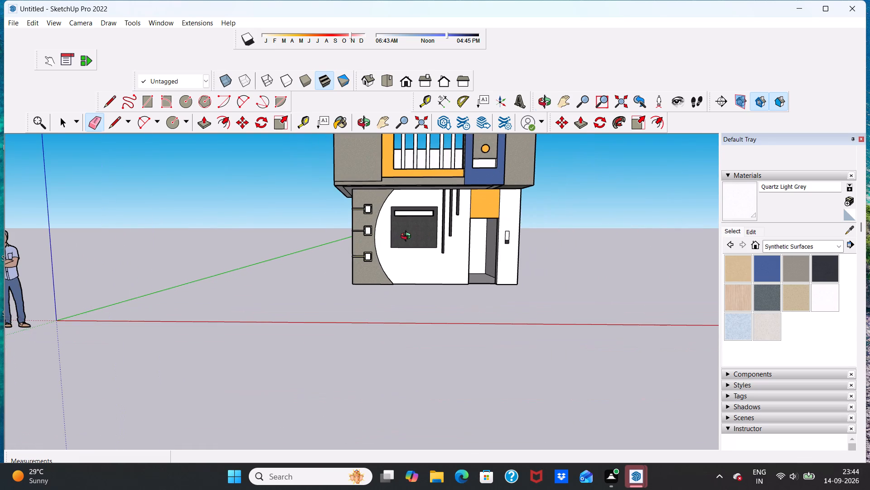
Erase the narrow rectangle's outline near the front left of the upper storey's floor, with the front line adjoining it.
middle_drag(408, 237, 410, 421)
middle_drag(401, 211, 416, 309)
scroll(440, 272, up, 6)
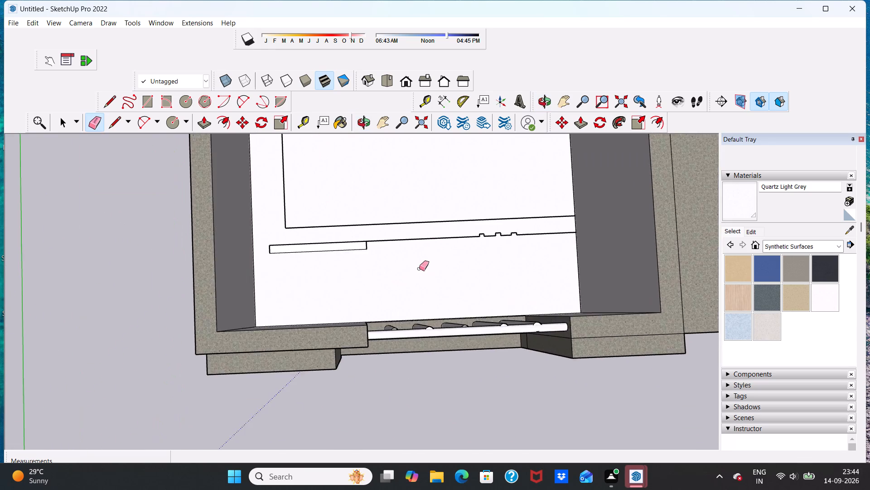
scroll(419, 269, up, 4)
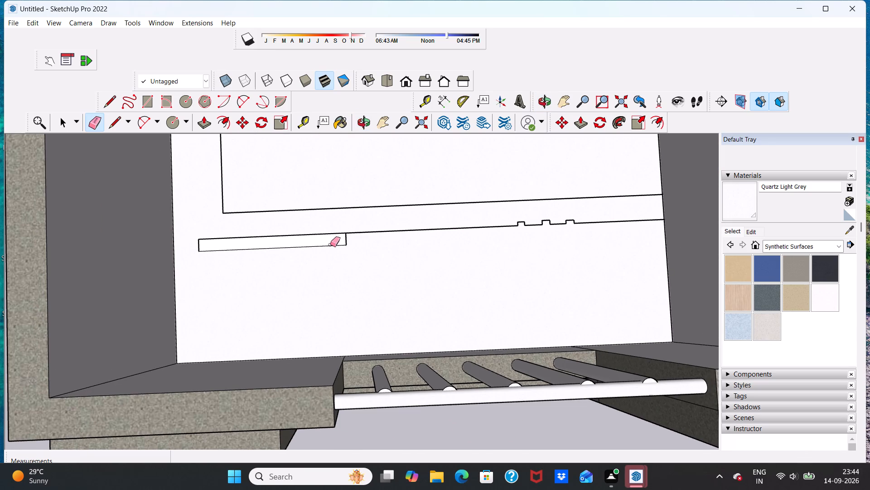
click(330, 246)
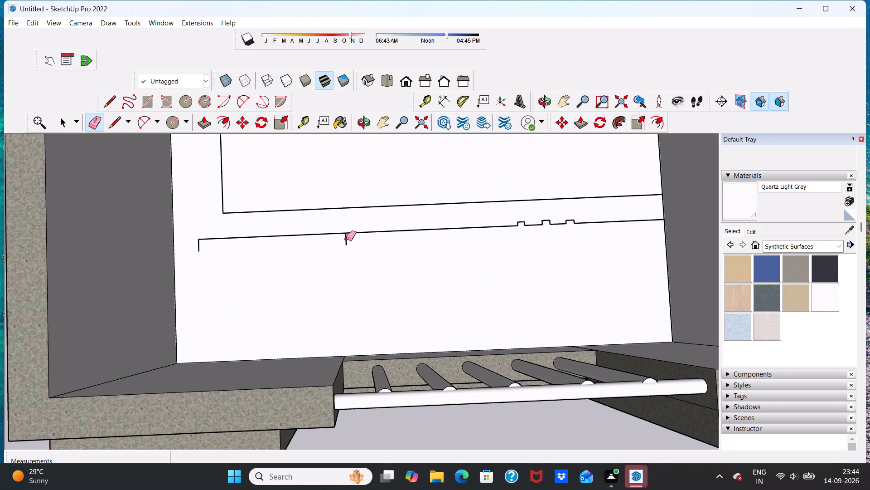
scroll(340, 238, up, 6)
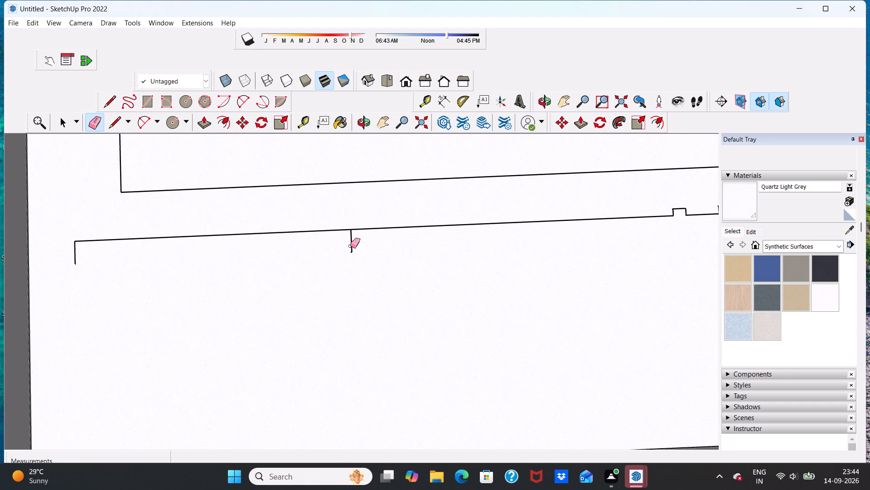
click(351, 245)
click(339, 231)
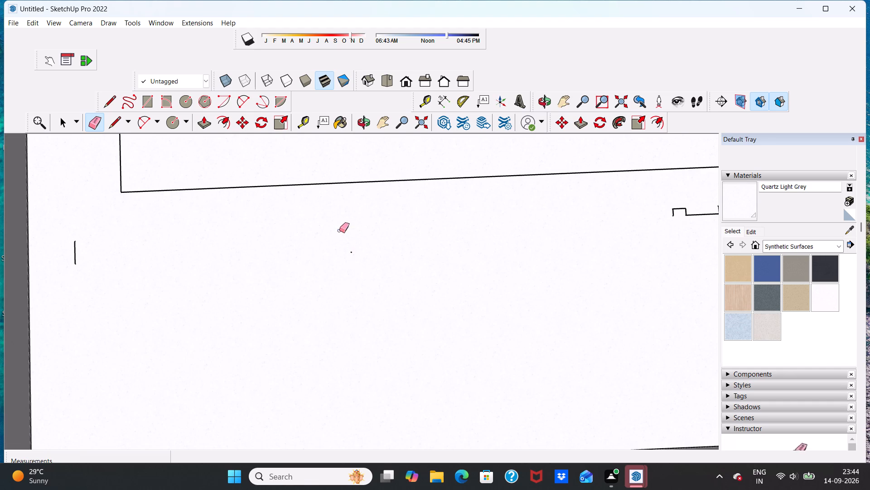
click(75, 253)
Erase the front and left lines of the large inner outline on the upper storey's floor.
click(138, 192)
scroll(138, 198, down, 15)
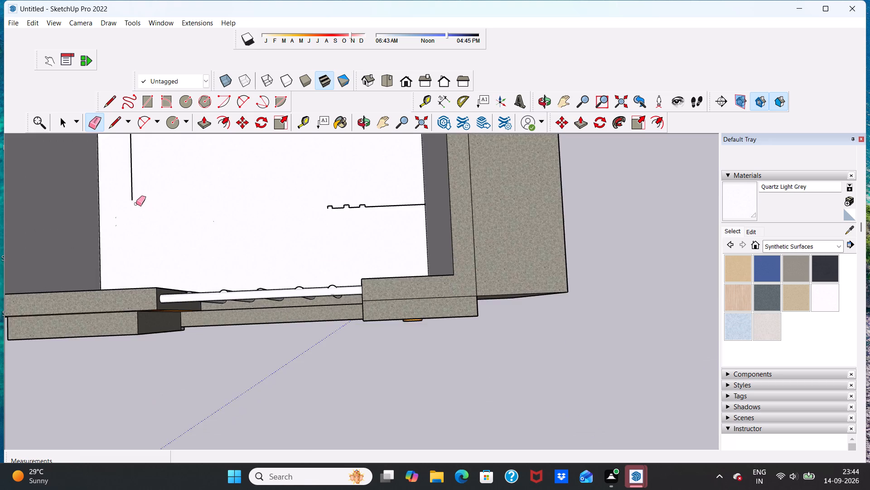
scroll(136, 204, down, 20)
scroll(136, 204, down, 1)
scroll(130, 191, up, 12)
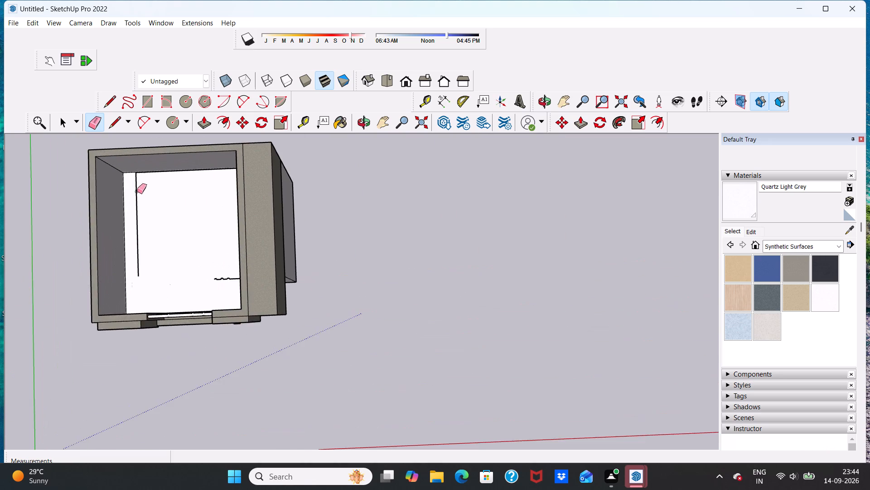
scroll(133, 209, up, 9)
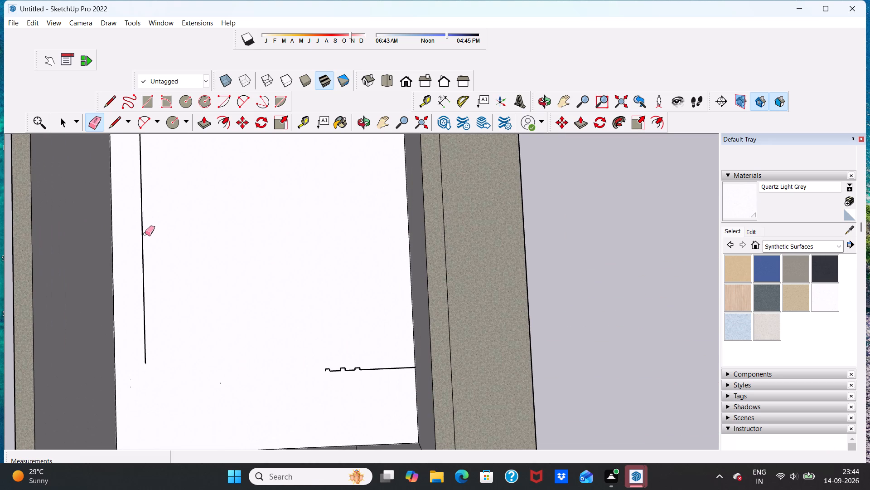
click(142, 237)
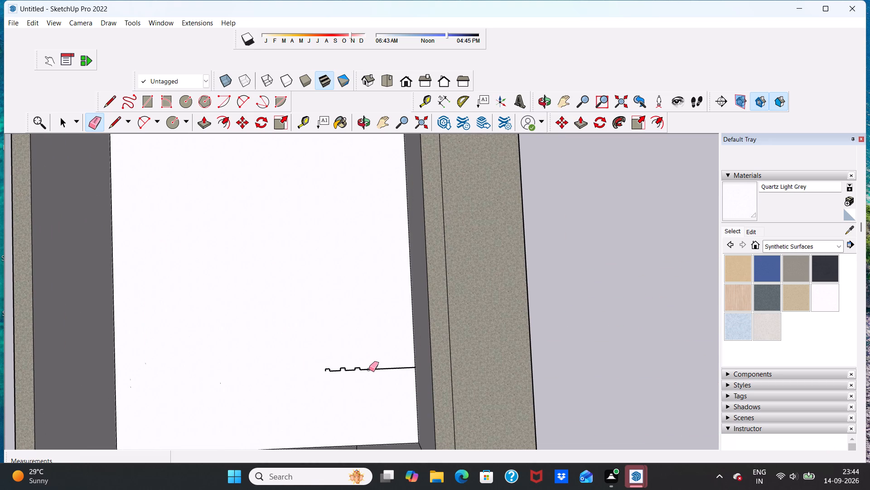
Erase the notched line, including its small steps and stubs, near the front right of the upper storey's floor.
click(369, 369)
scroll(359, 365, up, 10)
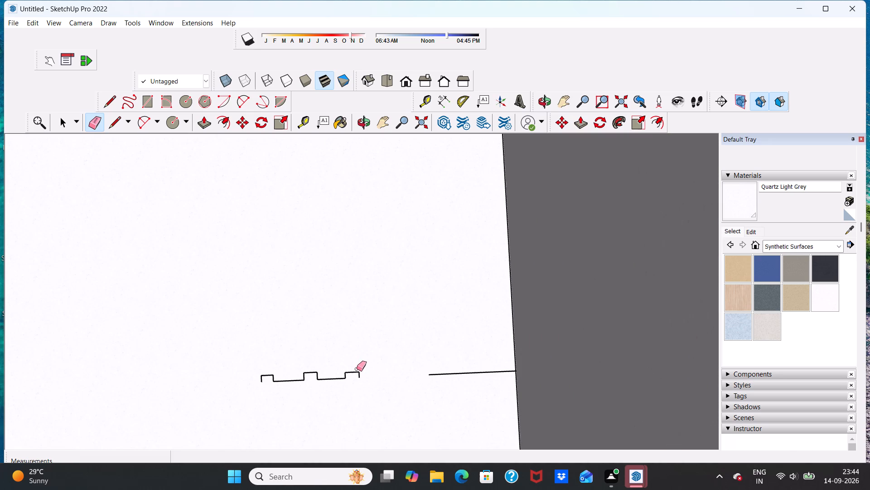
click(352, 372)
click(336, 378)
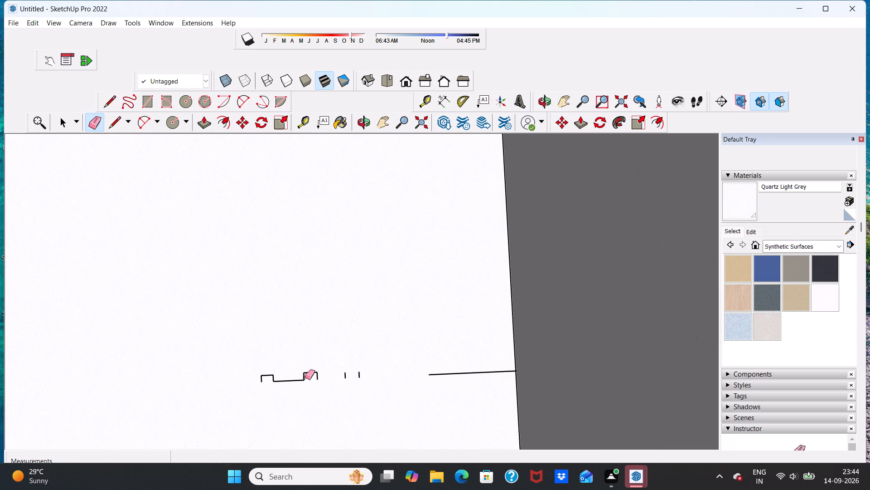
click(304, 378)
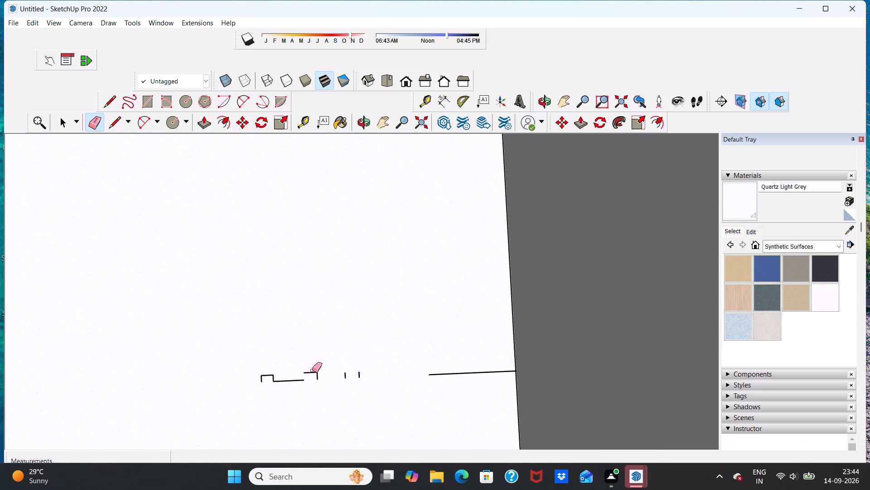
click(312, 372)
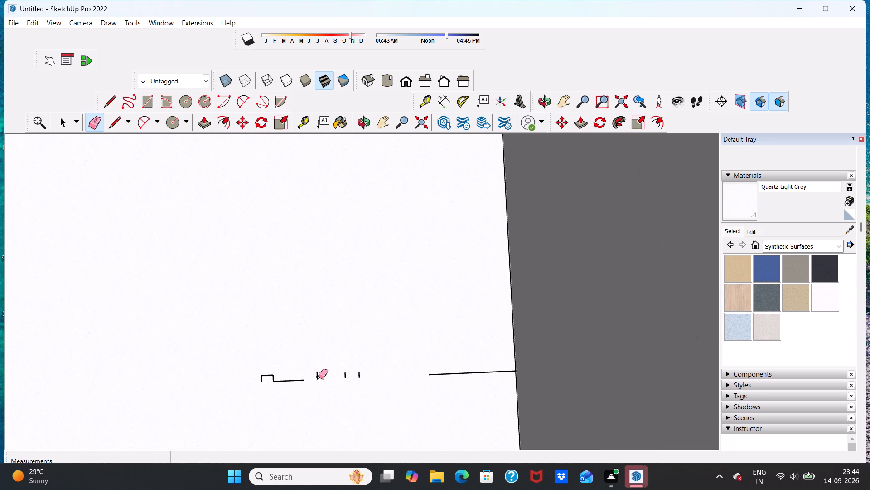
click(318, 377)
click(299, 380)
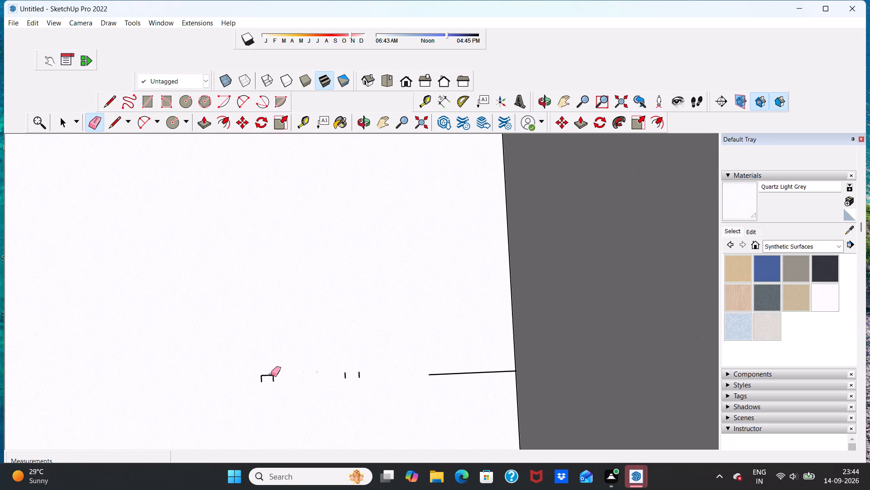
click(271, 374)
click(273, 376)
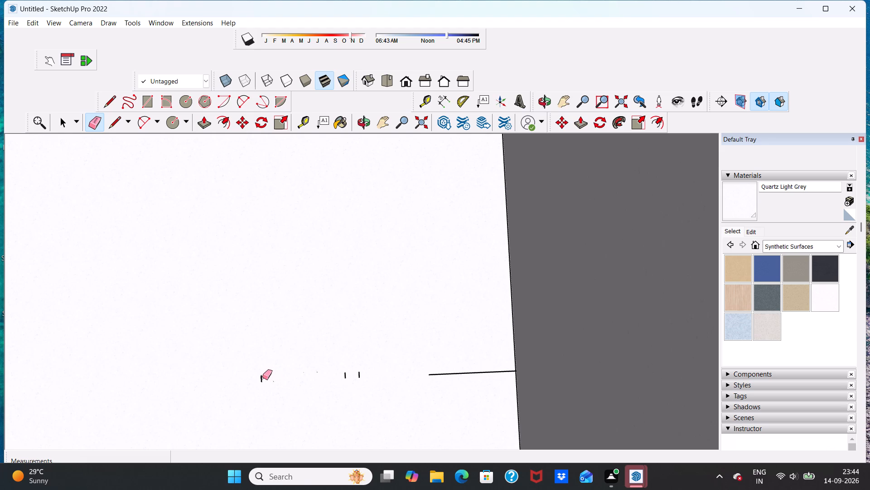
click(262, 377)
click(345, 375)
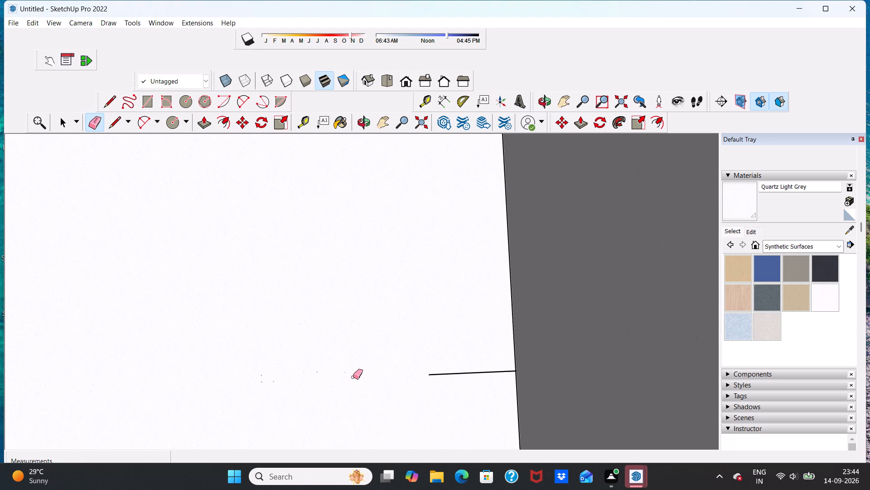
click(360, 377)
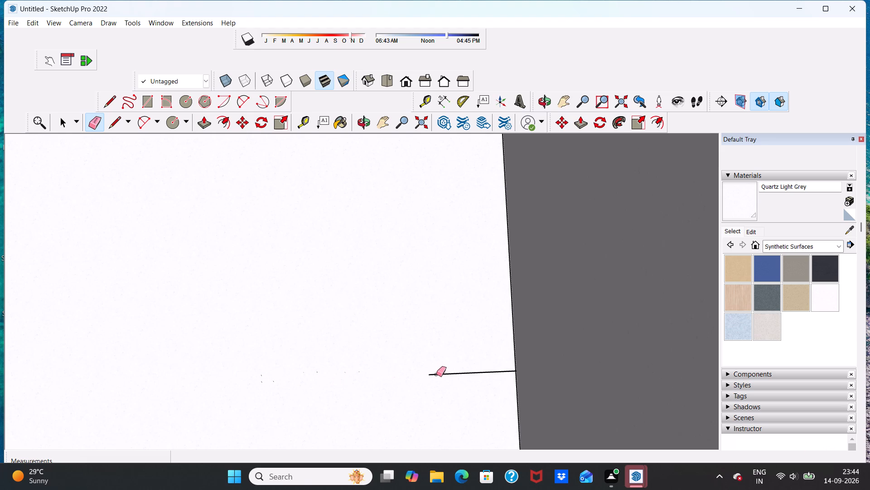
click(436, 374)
Examine the lower storey's front and open interior, including the underside of the upper storey.
scroll(430, 330, down, 20)
scroll(430, 330, down, 11)
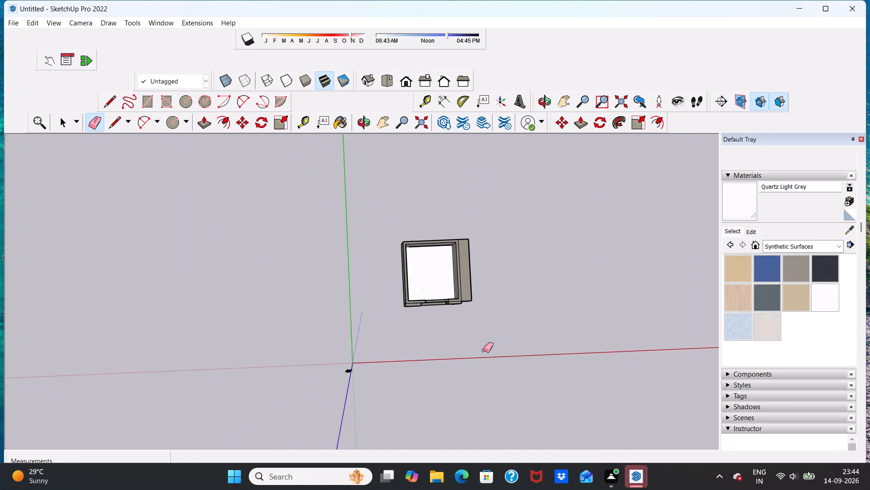
middle_drag(483, 350, 466, 87)
scroll(493, 317, up, 15)
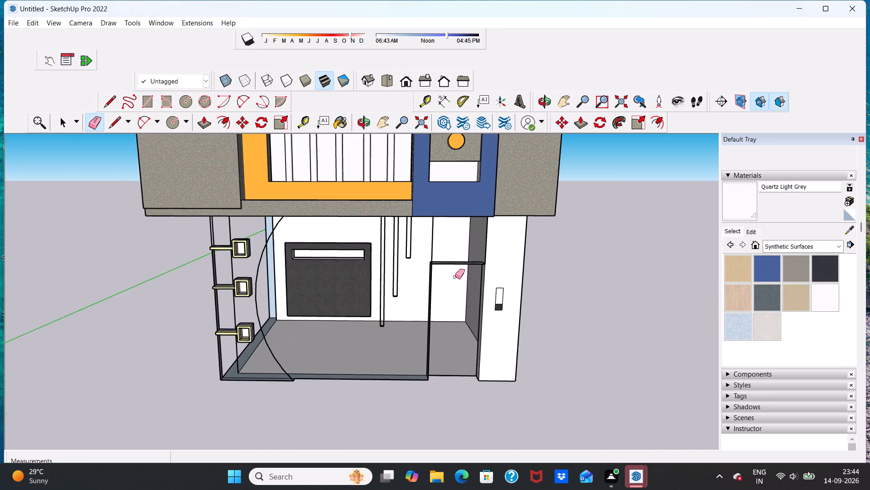
scroll(456, 279, down, 6)
scroll(407, 332, up, 9)
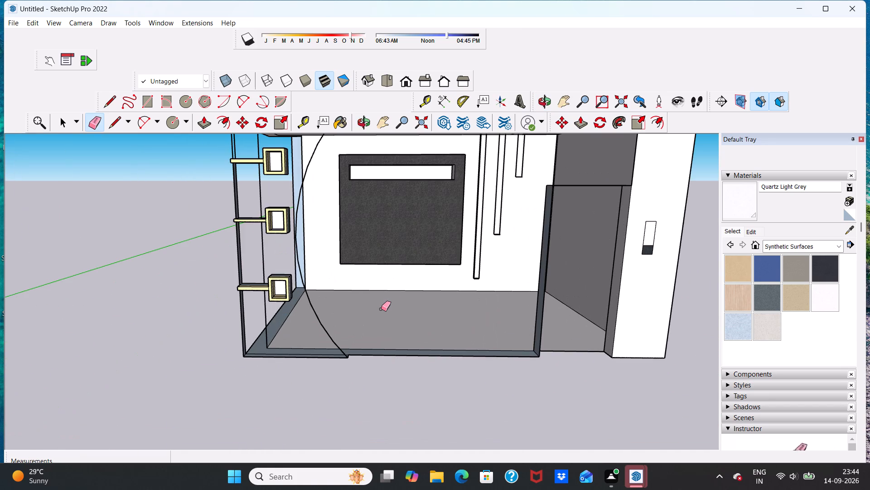
scroll(381, 309, down, 11)
scroll(393, 346, up, 6)
middle_drag(393, 347, 387, 292)
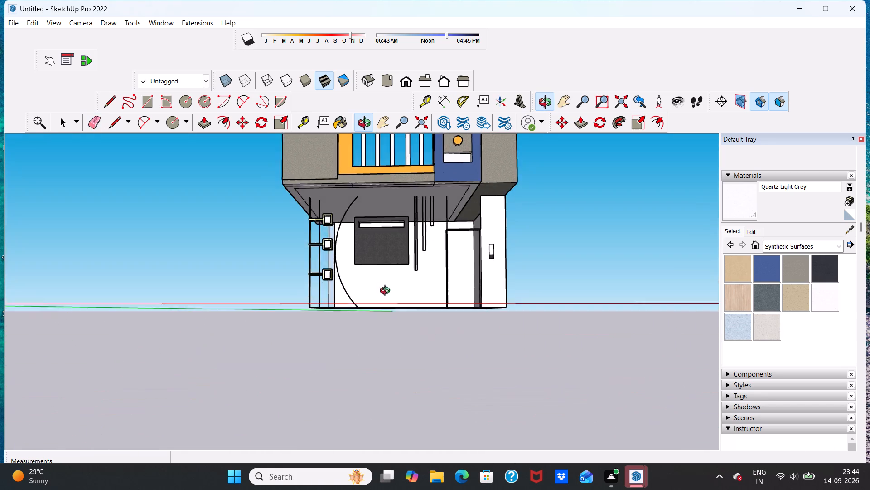
middle_drag(387, 292, 387, 289)
scroll(379, 258, up, 8)
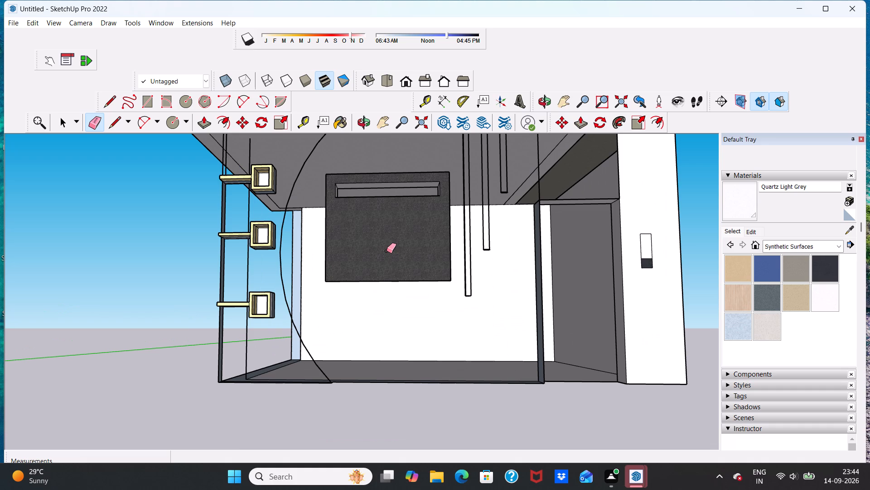
Undo the recent line erasures back to before the lower storey's front wall, door panel and vertical bars lost their faces.
key(ctrl+z)
key(ctrl+z)
key(ctrl+z)
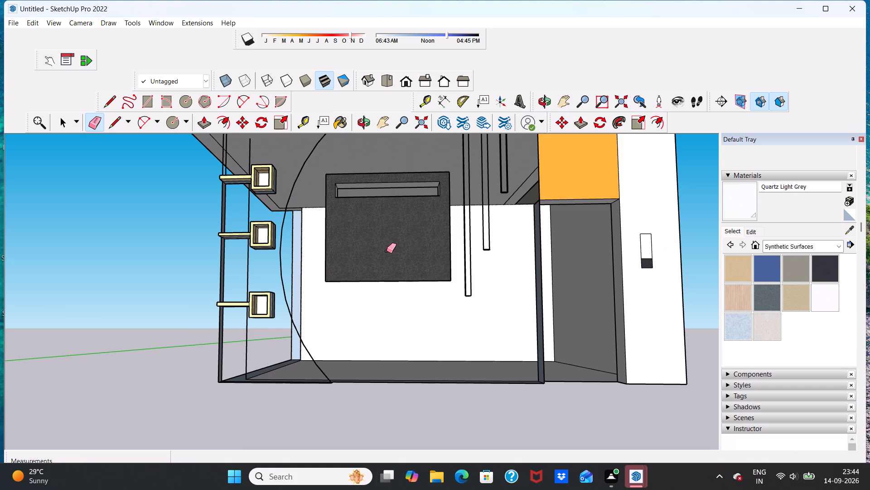
key(ctrl+z)
key(ctrl+z)
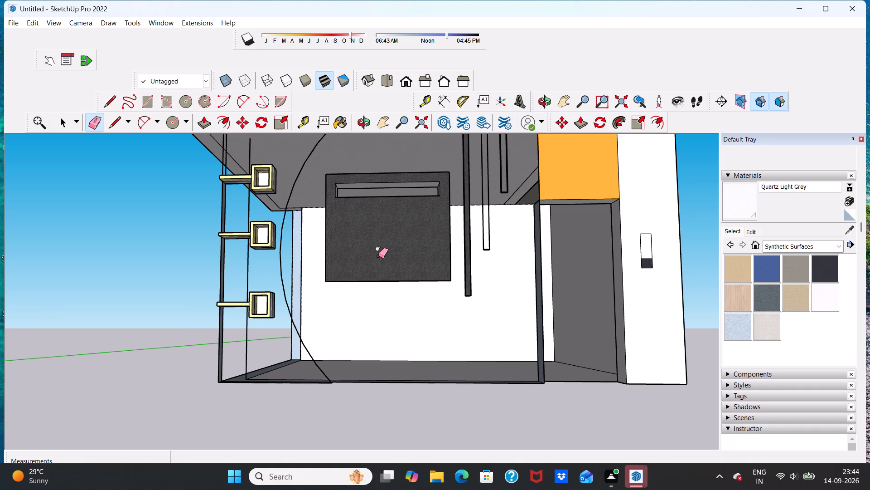
key(ctrl+z)
key(ctrl+z)
key(ctrl+z)
key(ctrl+z)
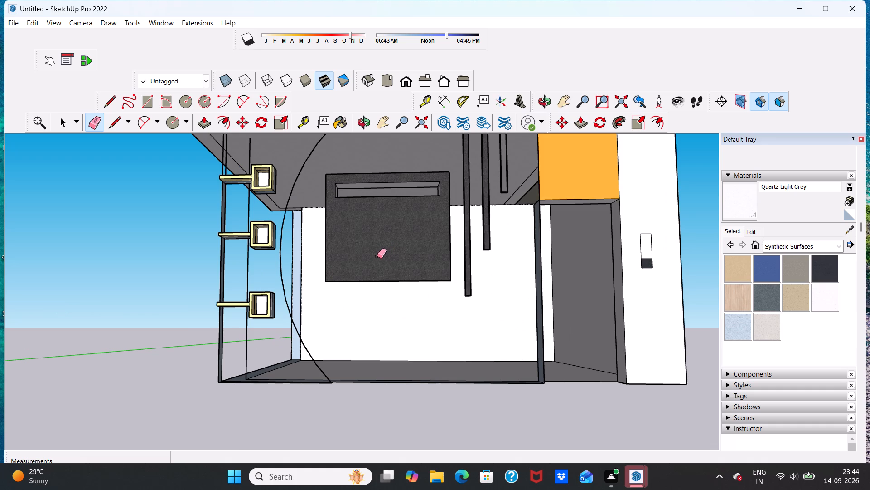
key(ctrl+z)
key(ctrl+z)
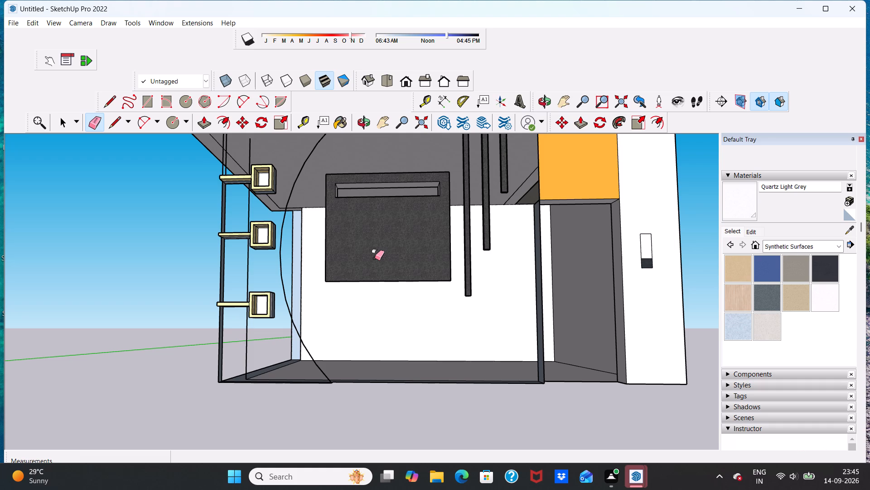
scroll(374, 266, down, 12)
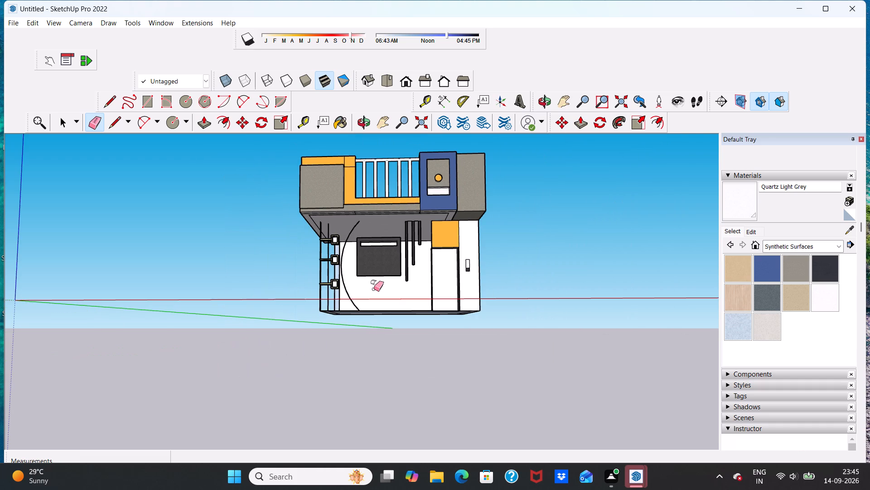
key(ctrl+z)
key(ctrl+z)
key(ctrl+z)
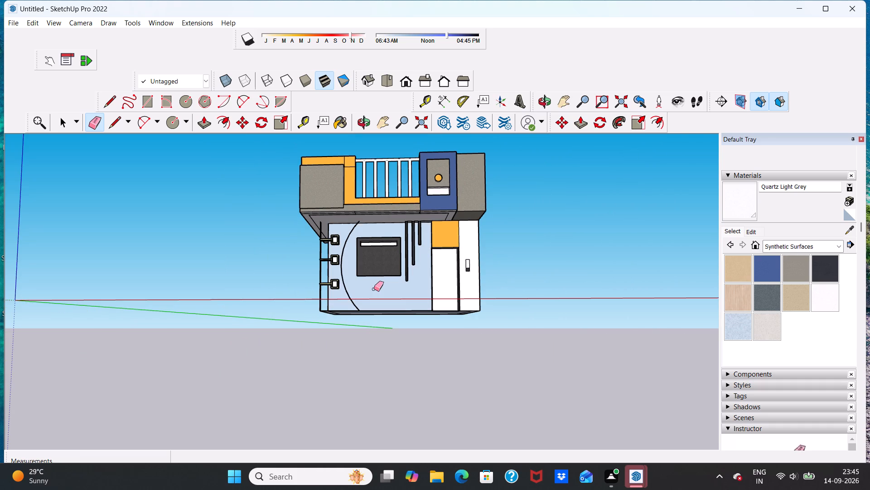
key(ctrl+z)
key(ctrl+z)
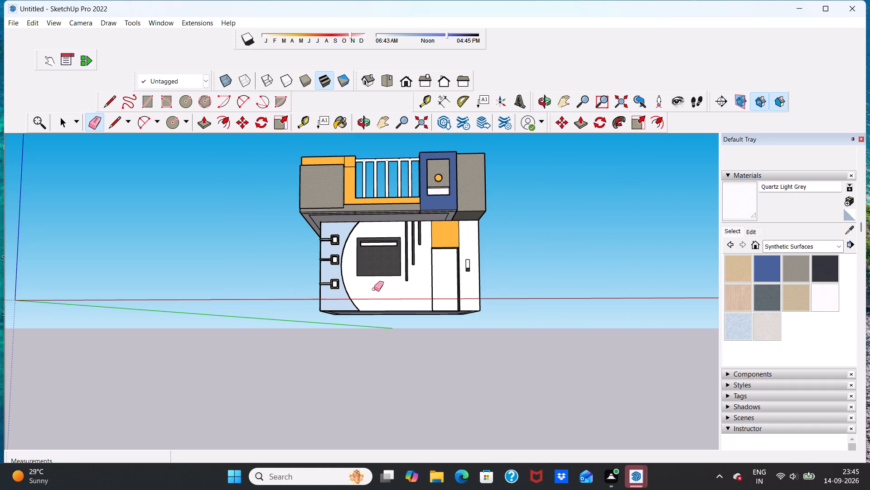
Undo the earlier floor-line erasures and recent painting as well, checking the upper storey's floor and both storeys' fronts.
middle_drag(379, 332, 378, 359)
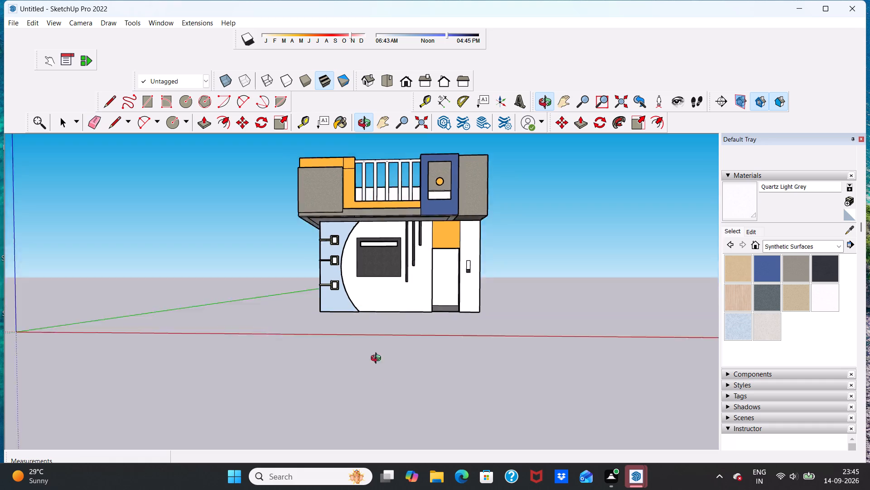
middle_drag(378, 359, 378, 414)
scroll(345, 264, up, 14)
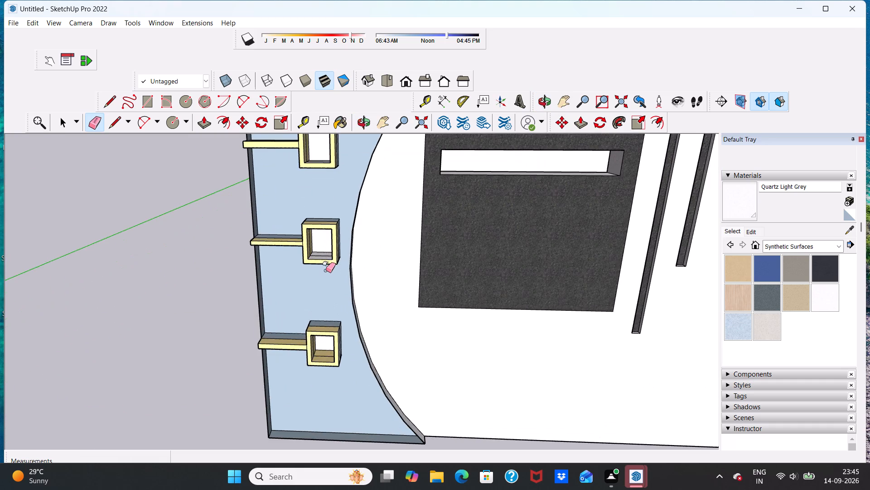
scroll(326, 270, down, 17)
middle_drag(377, 191, 397, 430)
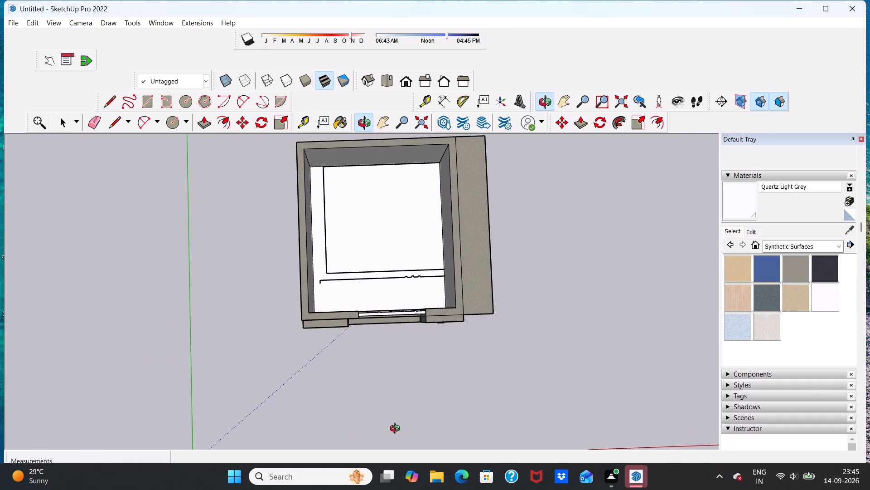
middle_drag(397, 430, 383, 399)
key(ctrl+z)
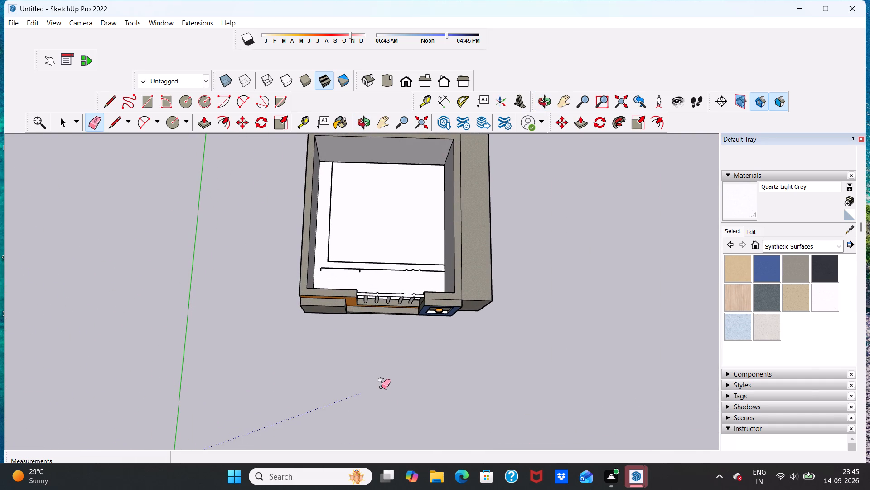
key(ctrl+z)
key(ctrl+z)
key(ctrl+z)
key(ctrl+z)
key(ctrl+z)
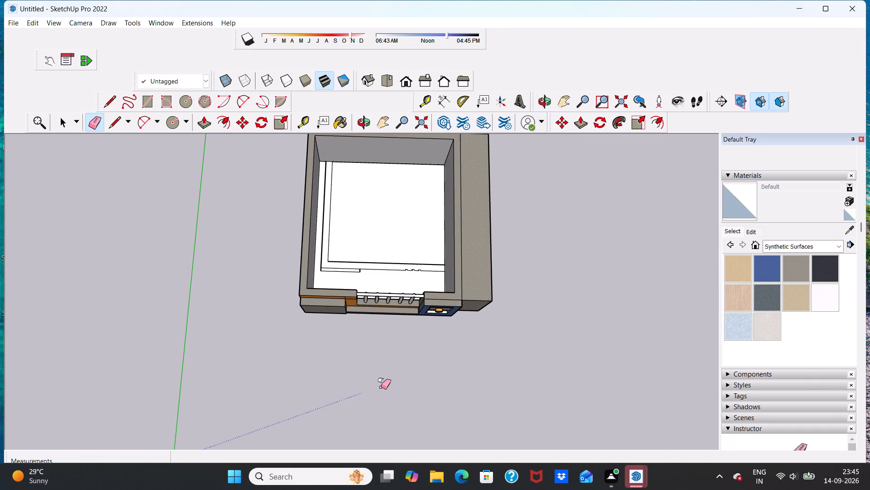
scroll(381, 375, down, 2)
middle_drag(389, 373, 400, 193)
scroll(438, 323, up, 8)
middle_drag(405, 372, 410, 338)
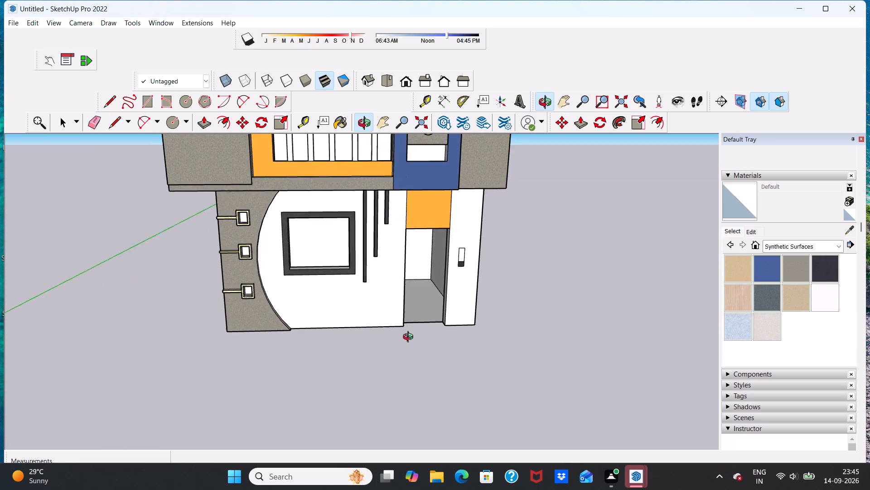
middle_drag(410, 338, 405, 362)
scroll(404, 360, down, 8)
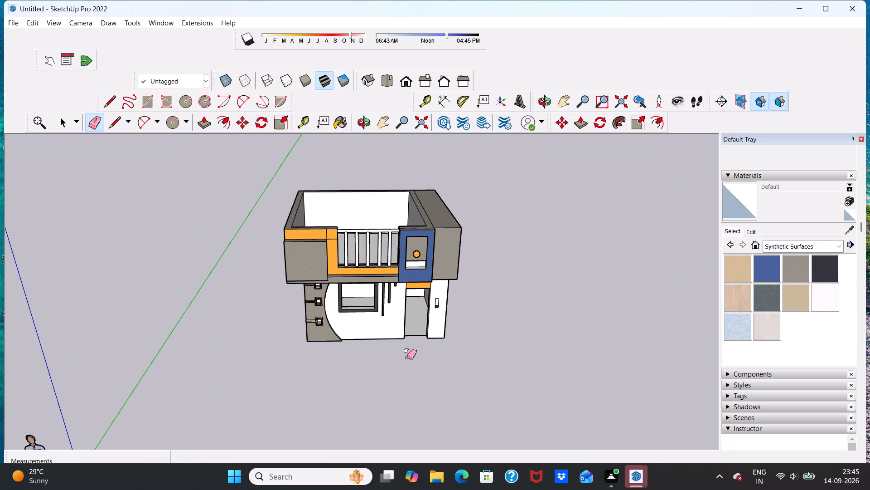
key(space)
Paint the face in the opening below the orange circle on the upper storey's blue panel with Color C04.
scroll(406, 201, up, 10)
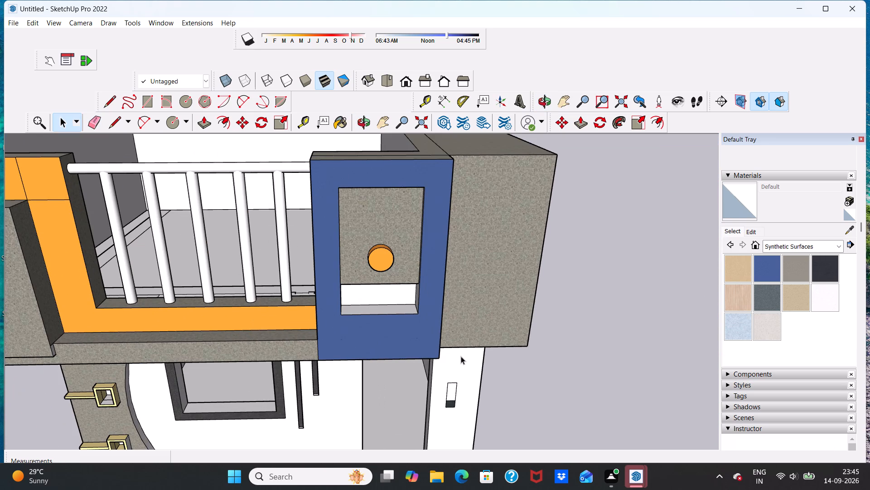
middle_drag(397, 312, 405, 245)
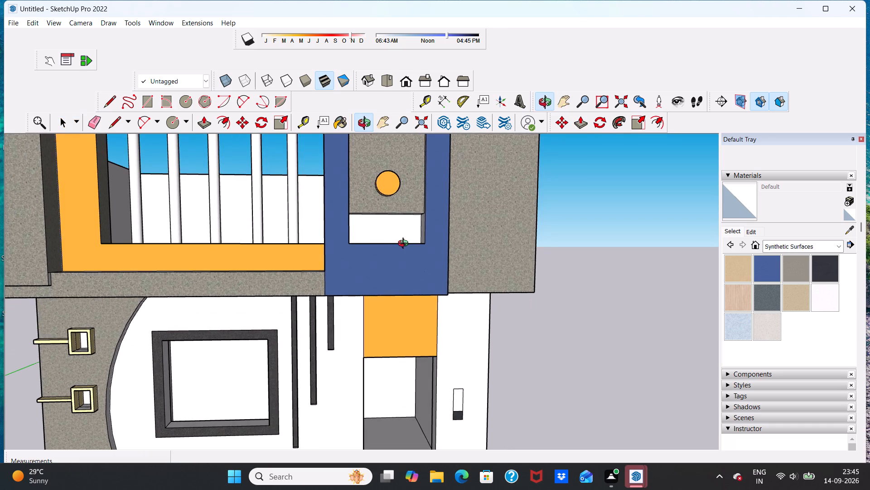
scroll(401, 217, up, 6)
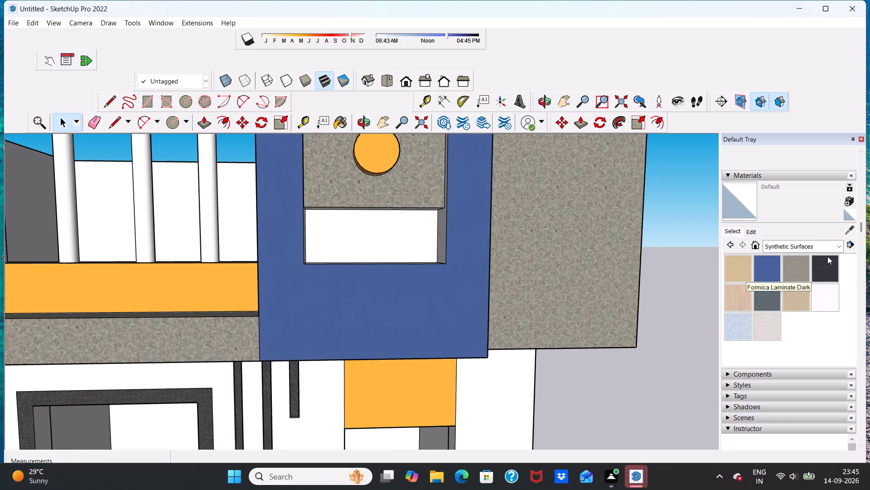
click(835, 245)
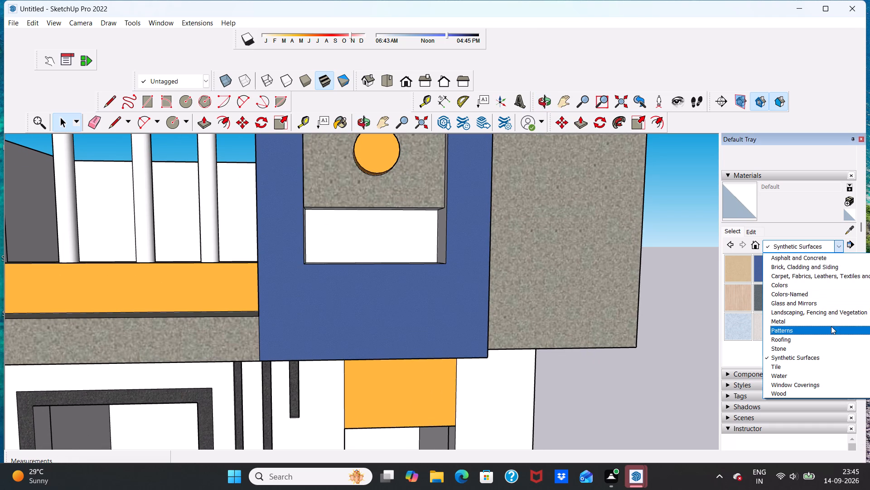
click(821, 289)
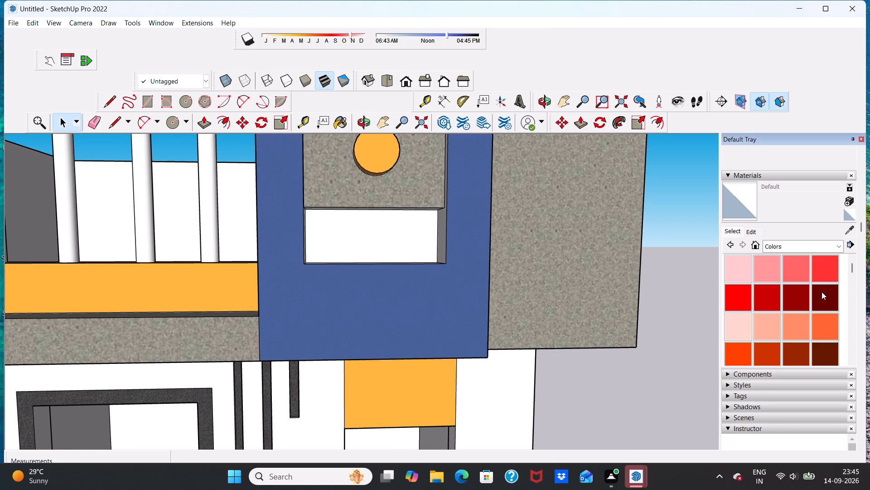
scroll(829, 316, down, 1)
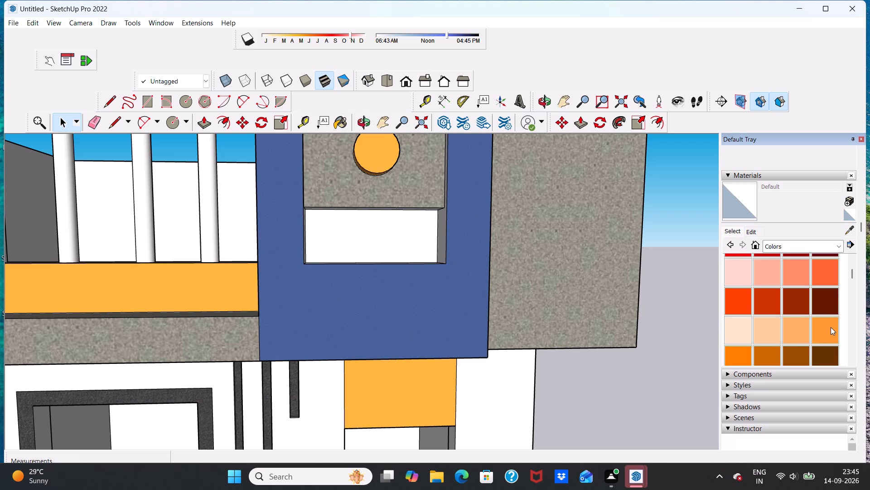
click(831, 328)
click(402, 247)
scroll(448, 264, down, 6)
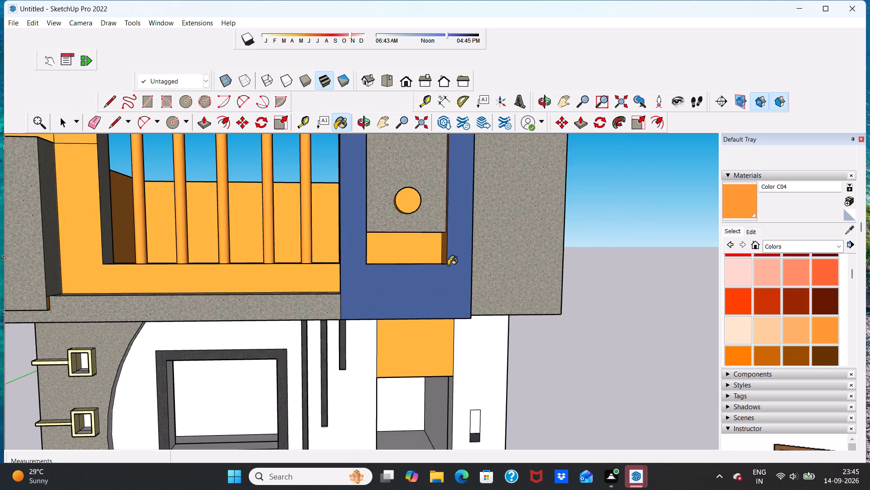
scroll(448, 265, down, 10)
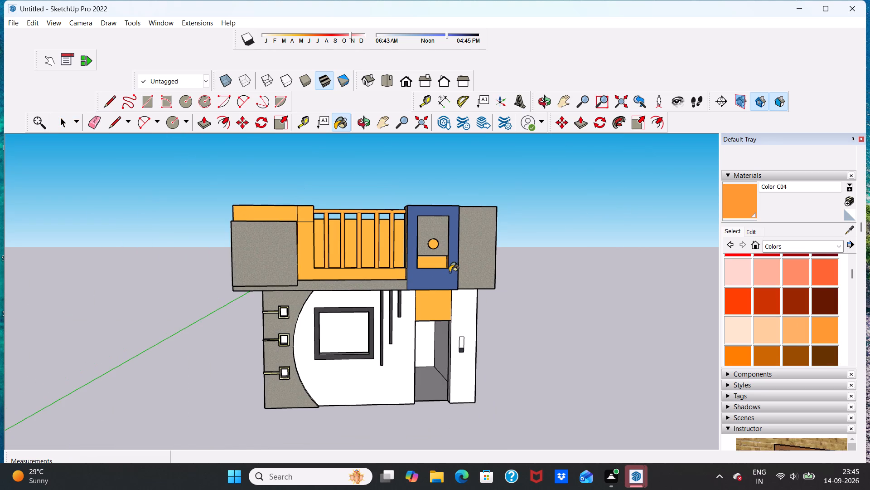
Undo the last Color C04 painting on the upper storey.
scroll(438, 255, up, 6)
key(ctrl+z)
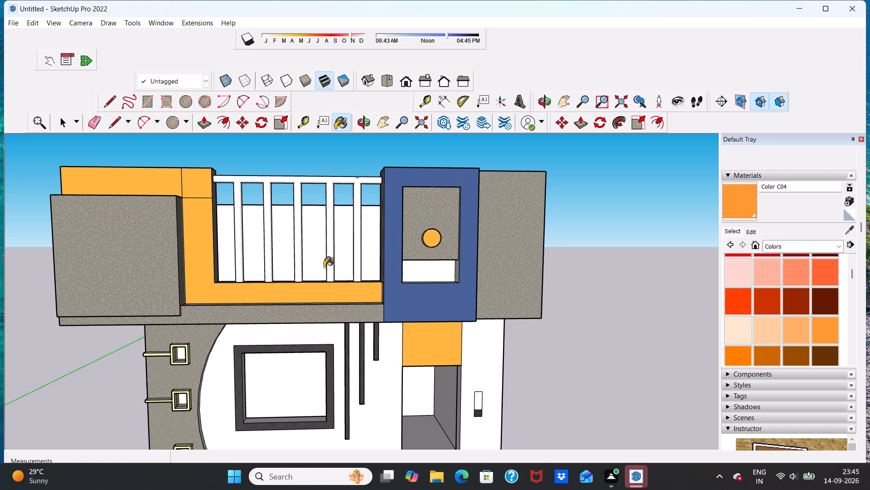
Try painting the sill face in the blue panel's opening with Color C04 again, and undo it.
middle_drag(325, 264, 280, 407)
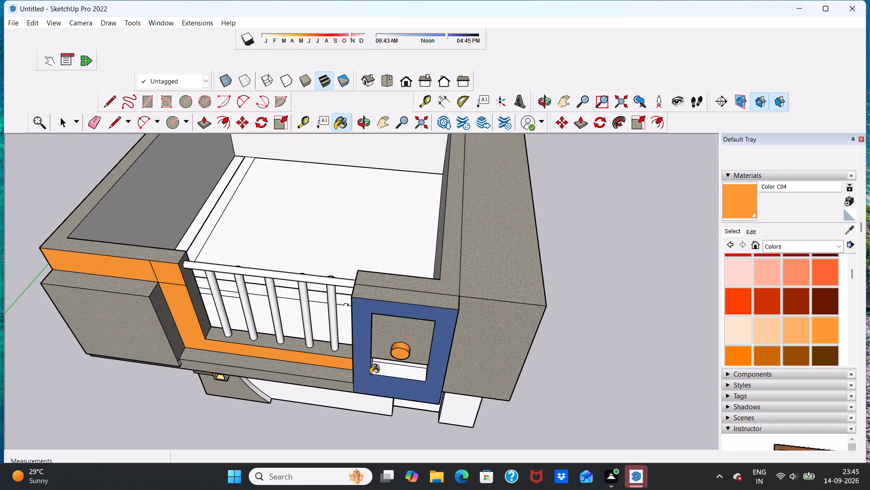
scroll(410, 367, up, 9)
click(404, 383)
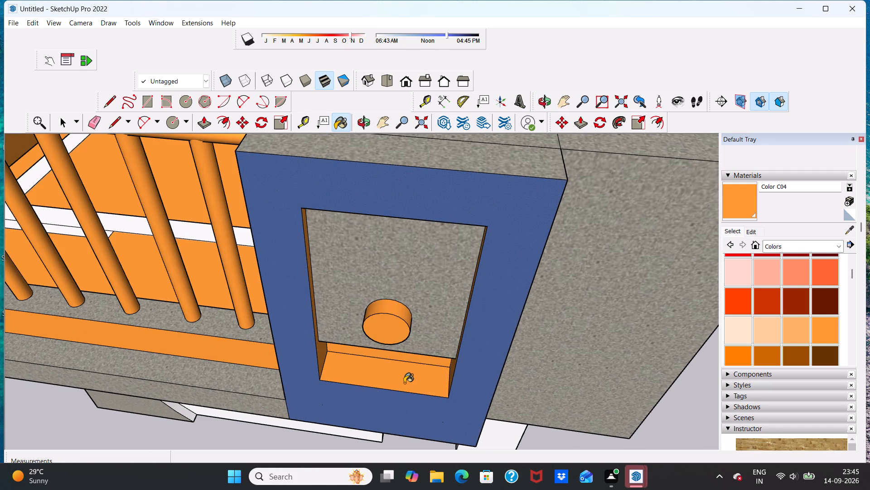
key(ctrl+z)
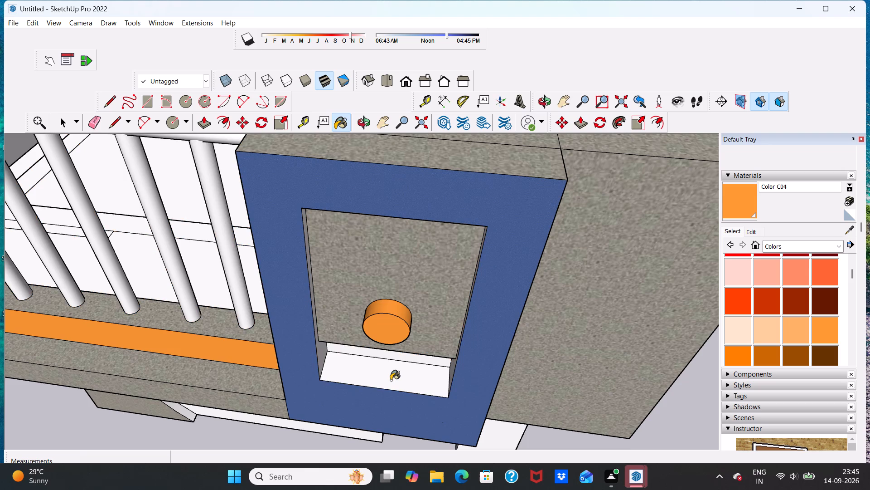
Examine the whole building from above, below and the front, checking the painted parts of both storeys.
scroll(391, 380, down, 13)
key(space)
middle_drag(356, 404, 418, 489)
middle_drag(395, 449, 392, 365)
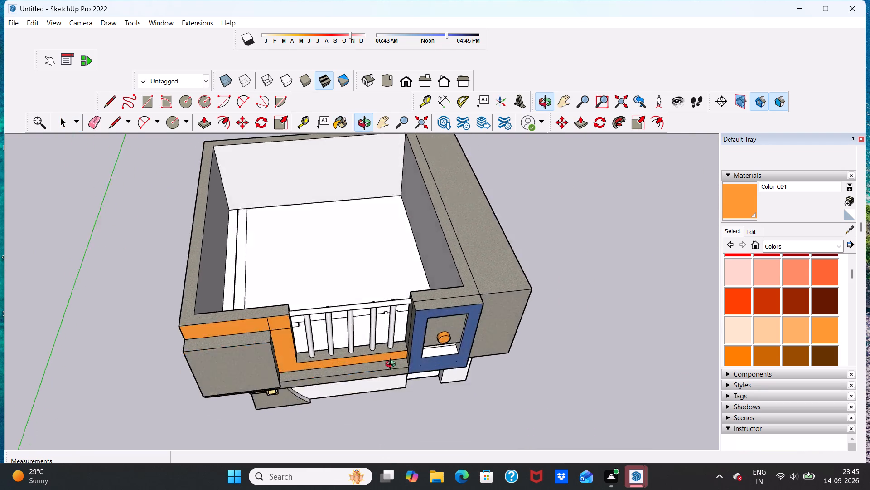
middle_drag(392, 365, 384, 152)
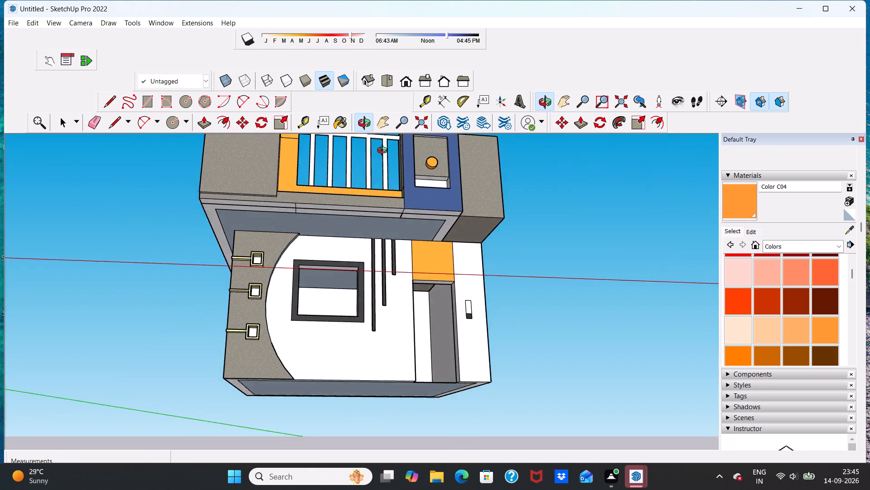
middle_drag(384, 152, 368, 222)
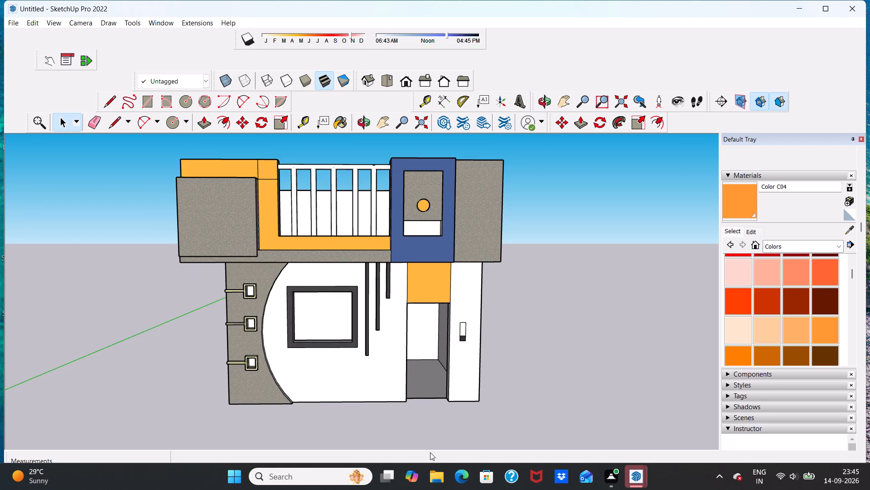
scroll(430, 452, up, 4)
scroll(418, 418, down, 3)
middle_drag(404, 428, 390, 246)
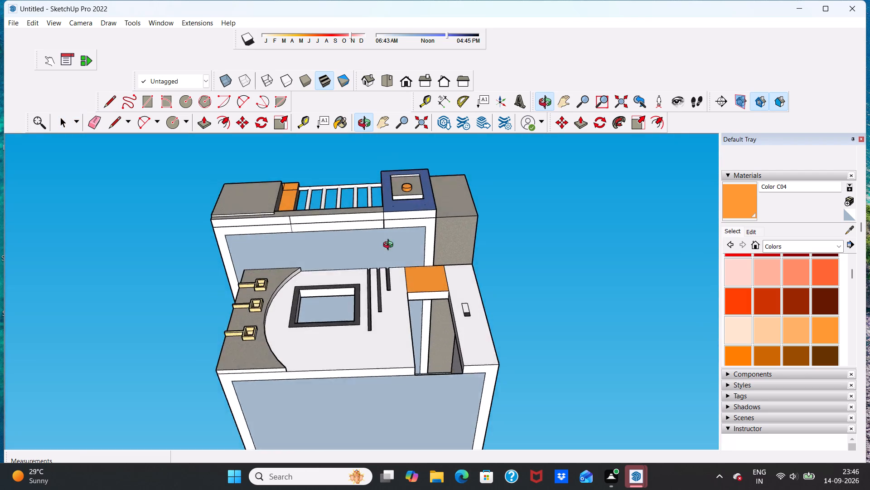
middle_drag(390, 246, 372, 388)
scroll(372, 388, down, 2)
middle_drag(415, 372, 415, 374)
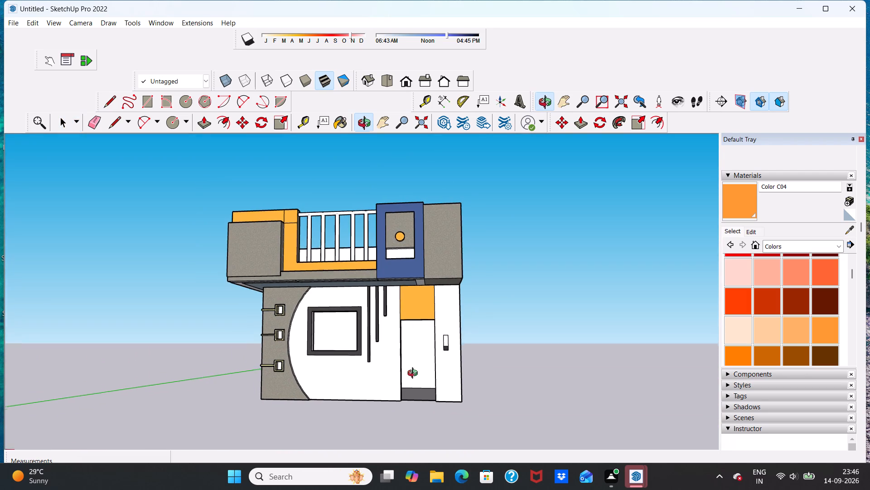
middle_drag(415, 374, 431, 434)
scroll(378, 388, down, 4)
scroll(328, 394, up, 2)
middle_drag(327, 389, 390, 333)
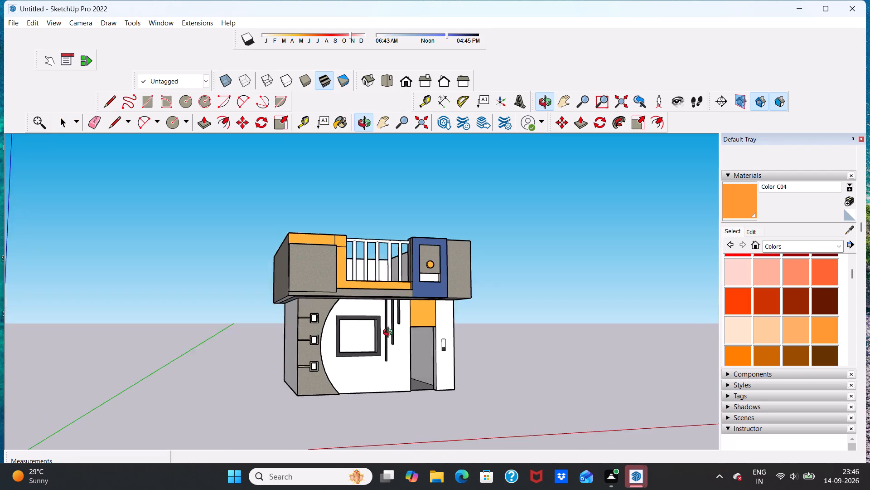
middle_drag(390, 333, 348, 338)
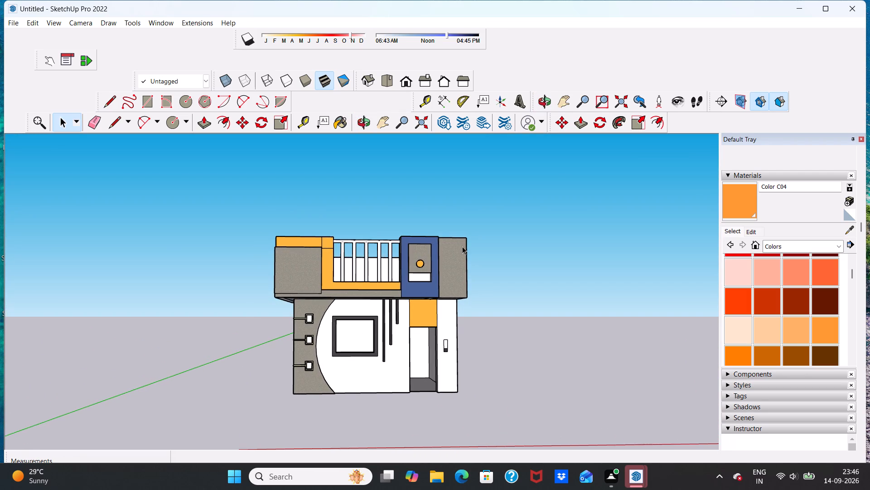
scroll(462, 245, up, 3)
scroll(445, 242, down, 7)
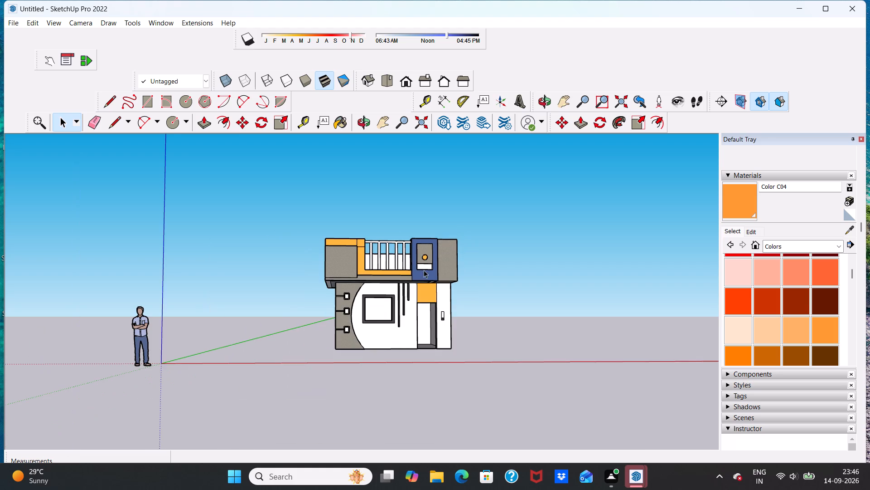
middle_drag(391, 315, 389, 353)
scroll(399, 342, up, 4)
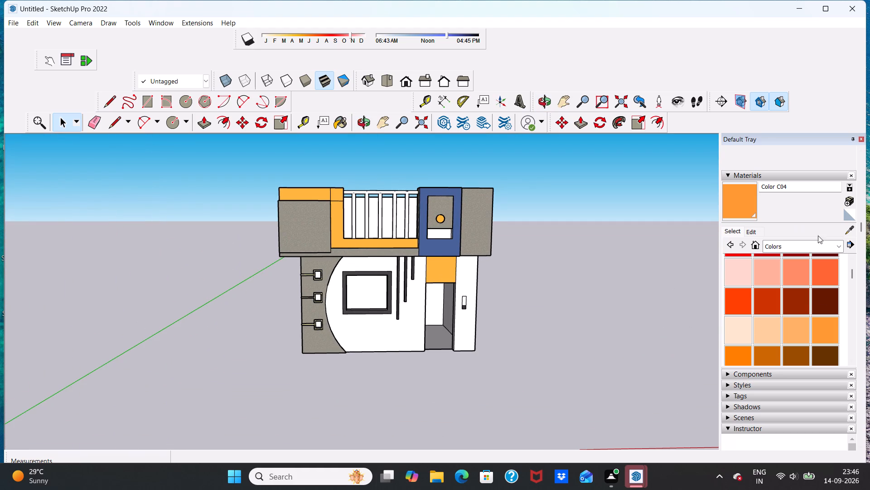
scroll(537, 306, down, 3)
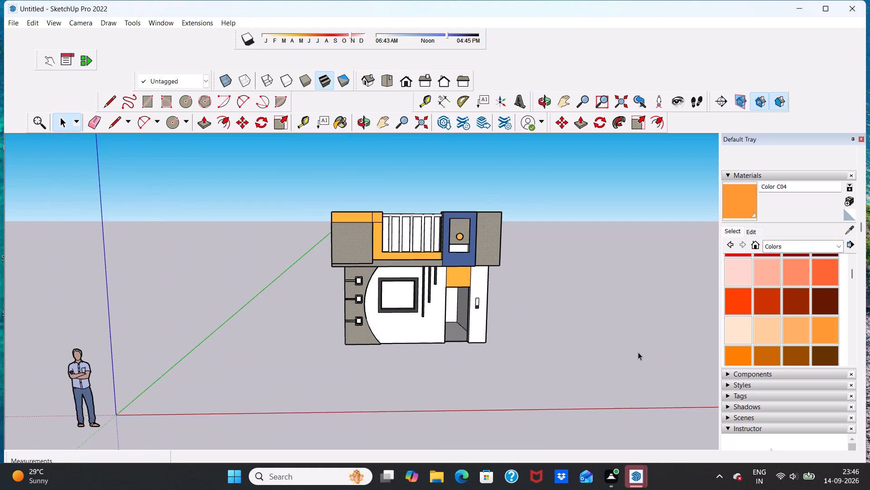
scroll(639, 353, up, 3)
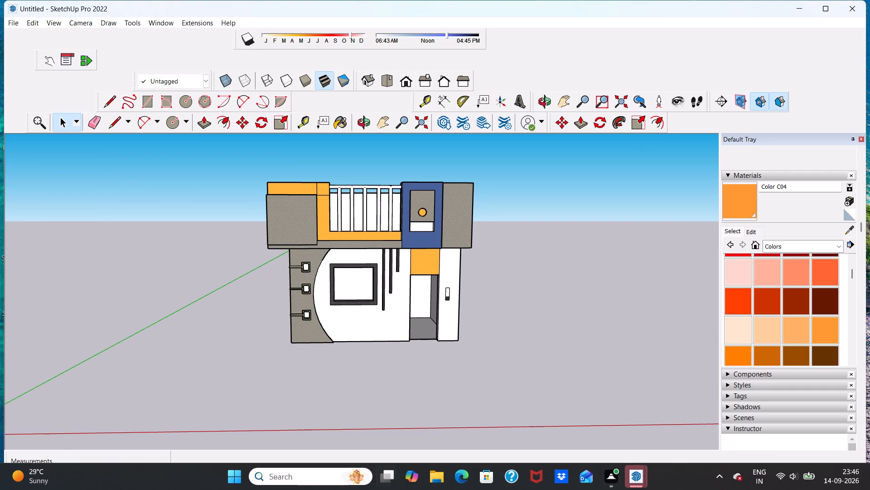
Switch to Google Chrome and open the 3D Warehouse website from a "3d warehouse" Google search.
click(233, 478)
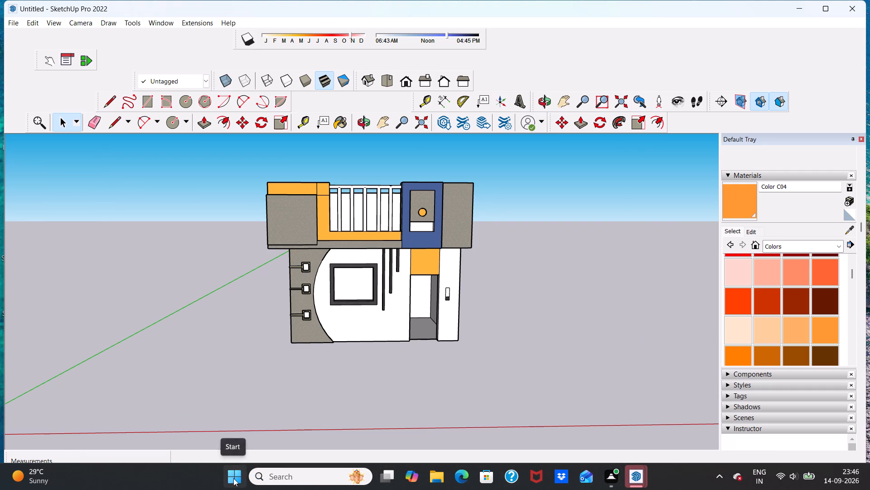
click(417, 381)
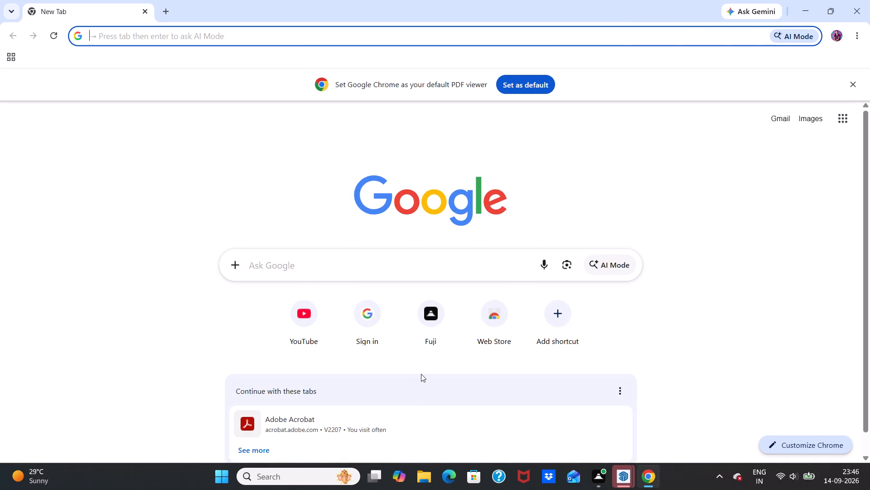
scroll(424, 379, down, 2)
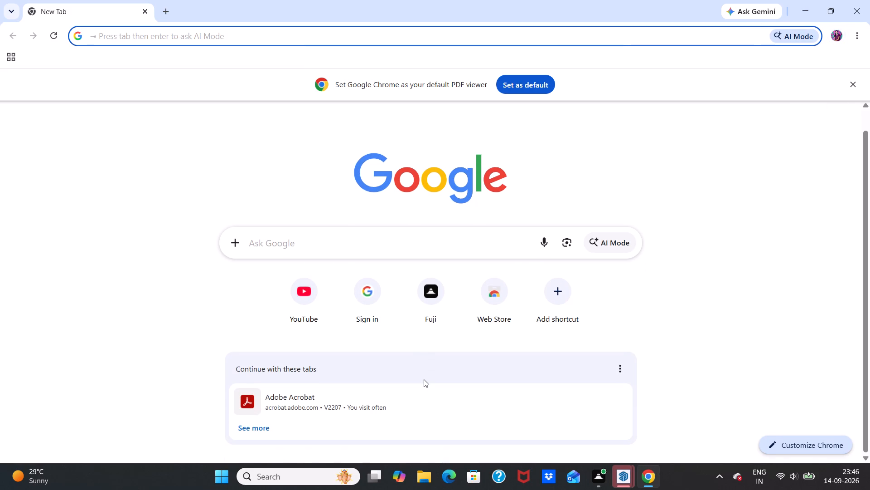
scroll(424, 379, down, 1)
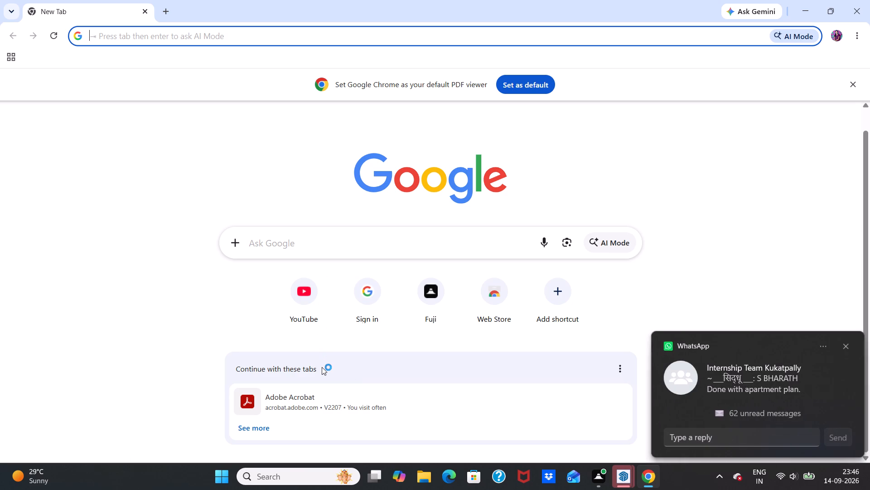
scroll(322, 367, down, 3)
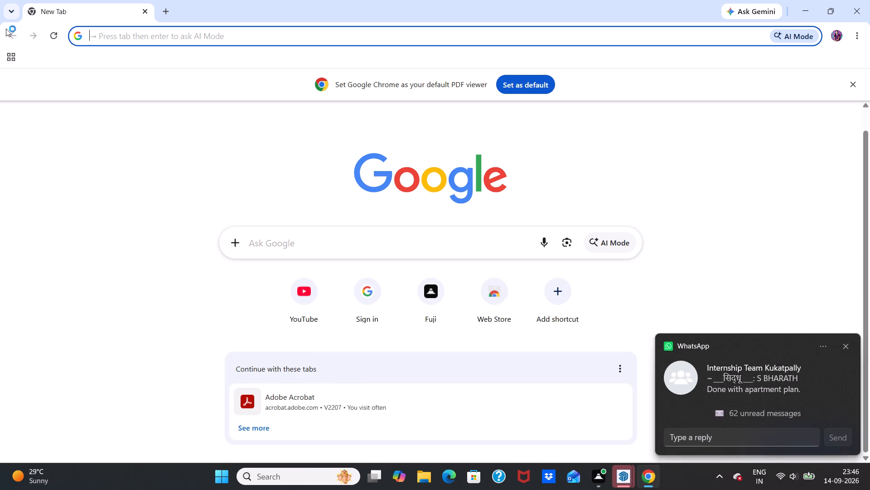
click(300, 245)
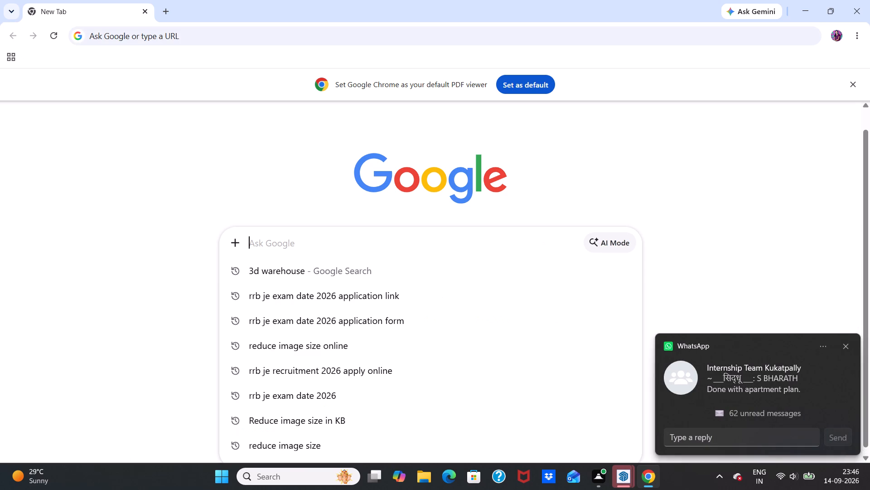
click(302, 266)
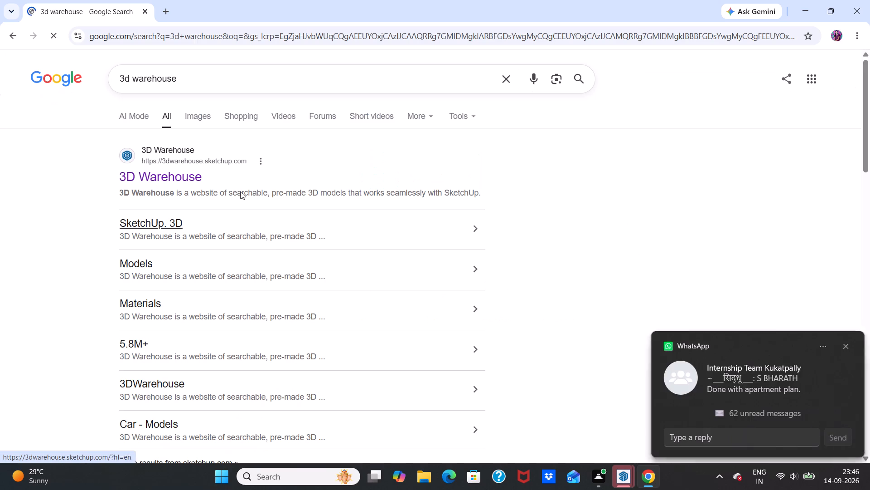
click(186, 180)
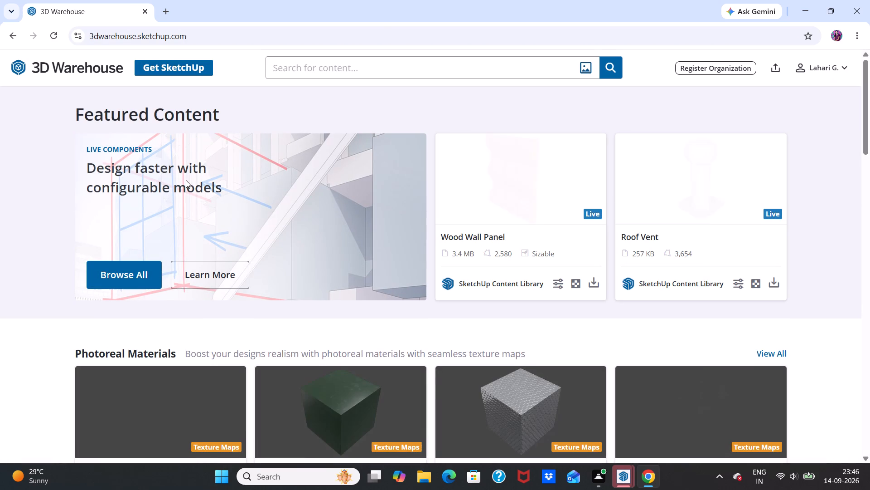
Search 3D Warehouse for "decorate plants".
click(340, 64)
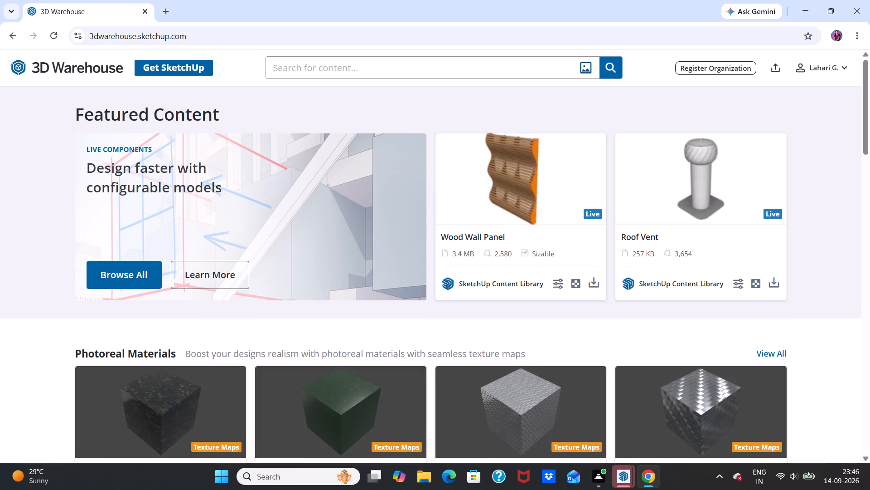
text(decorate)
key(space)
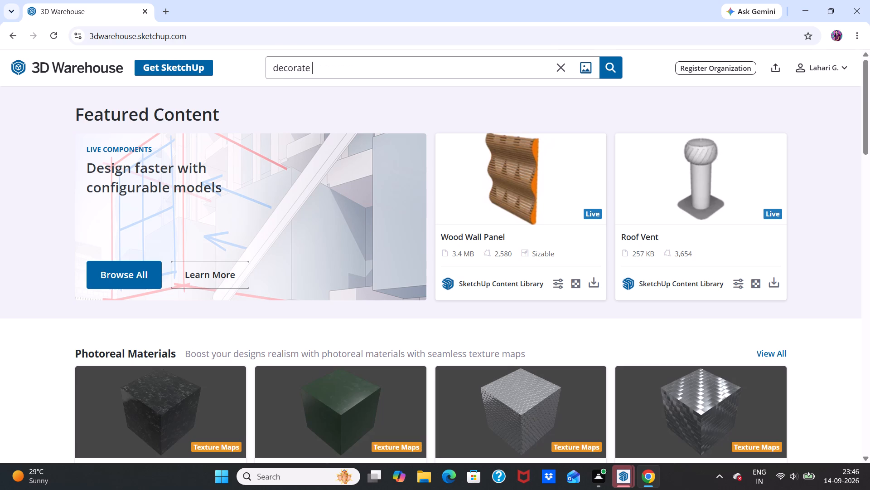
text(plants)
click(615, 64)
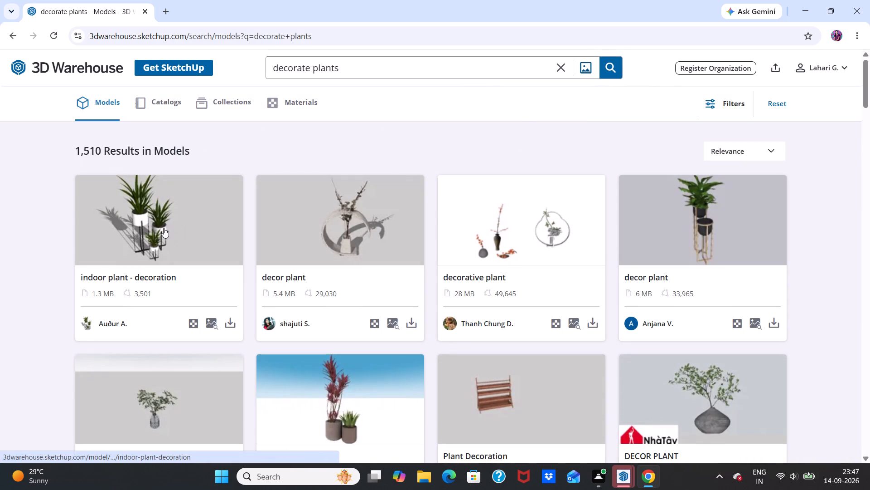
Download the "indoor plant - decoration" model as a SketchUp file, two times.
click(232, 323)
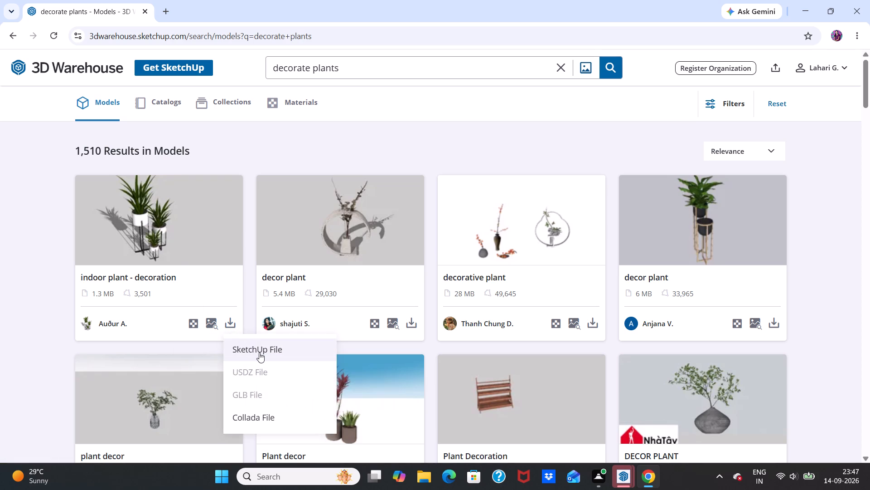
click(259, 353)
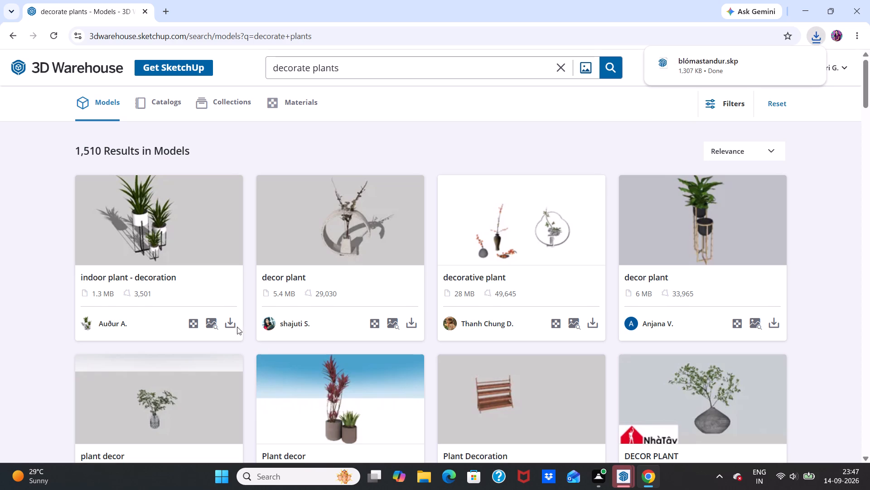
click(233, 323)
click(242, 349)
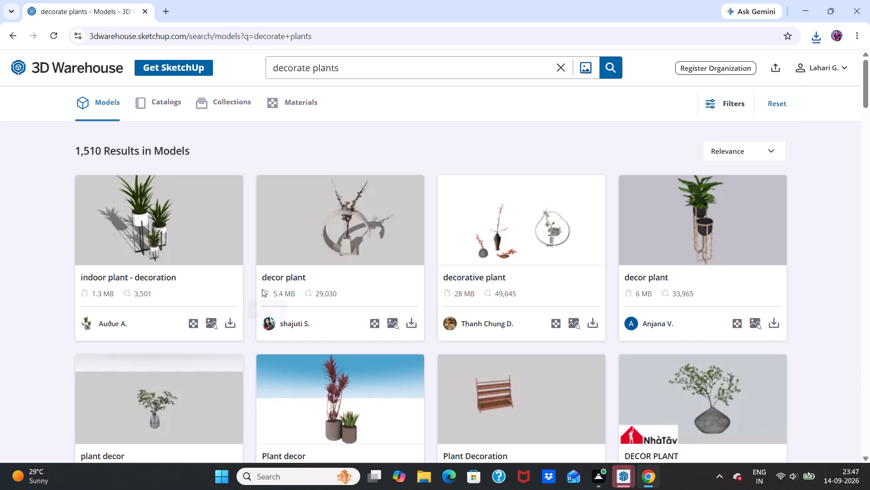
Find the "plant_DECOR" model among the plant results and download it as a SketchUp file.
scroll(263, 289, down, 3)
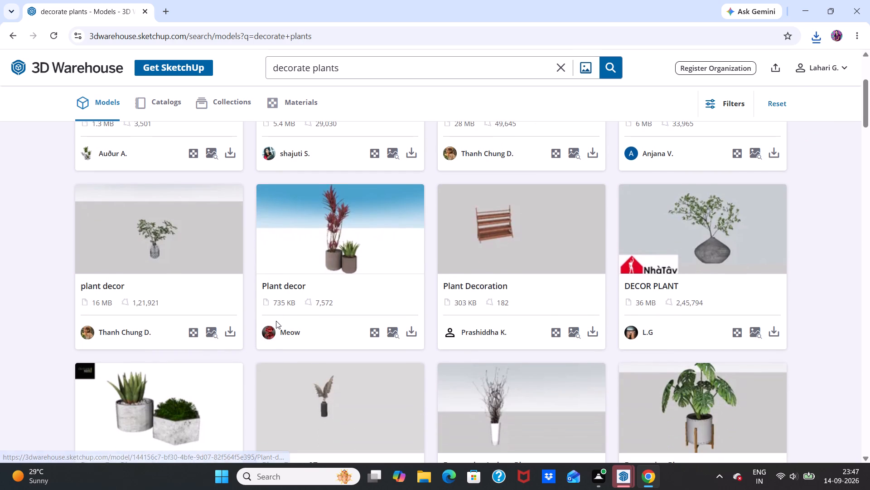
scroll(276, 321, up, 4)
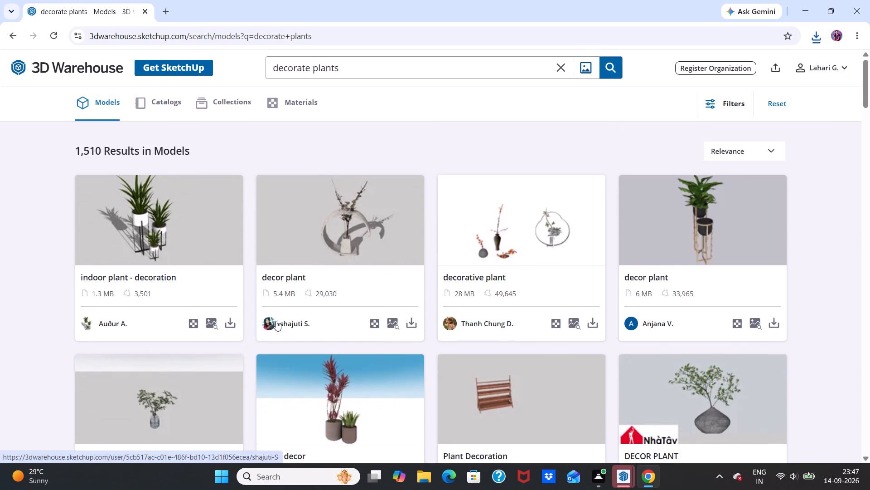
scroll(276, 321, down, 2)
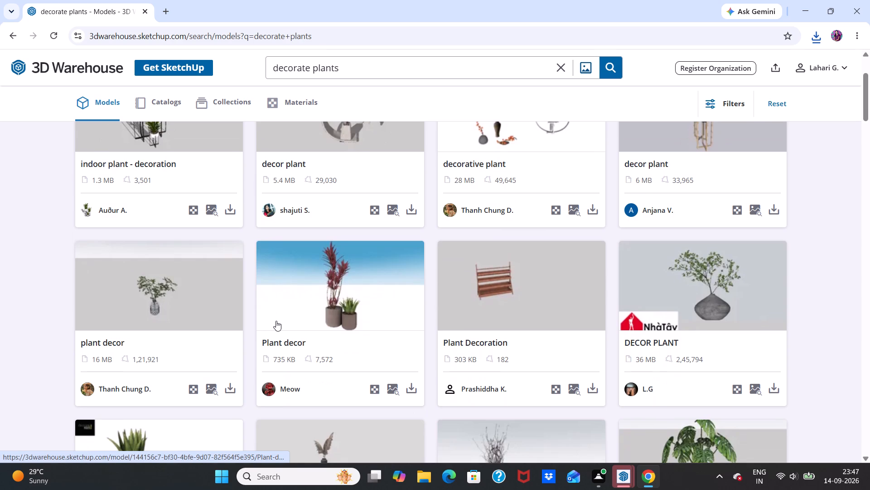
scroll(276, 321, down, 2)
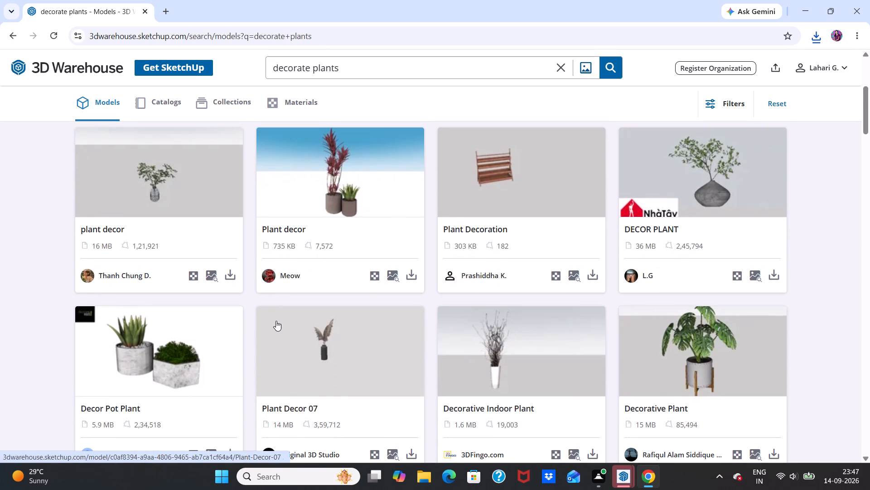
scroll(276, 321, down, 5)
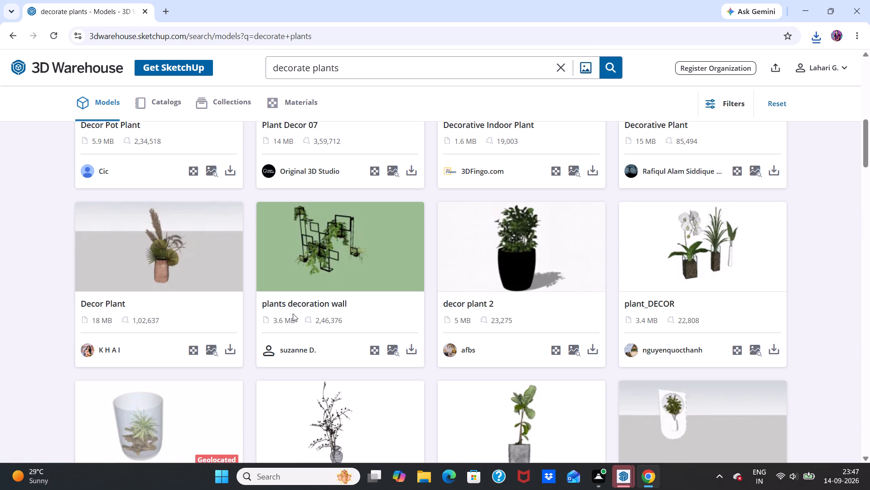
click(773, 348)
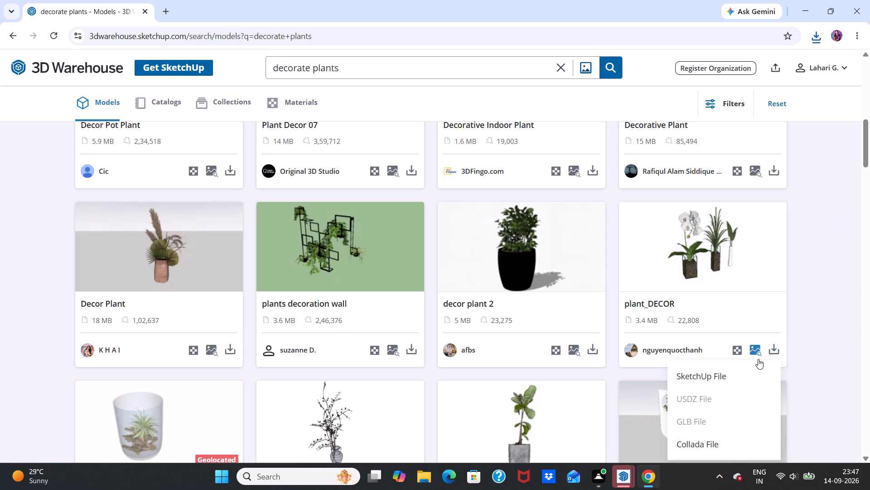
click(731, 376)
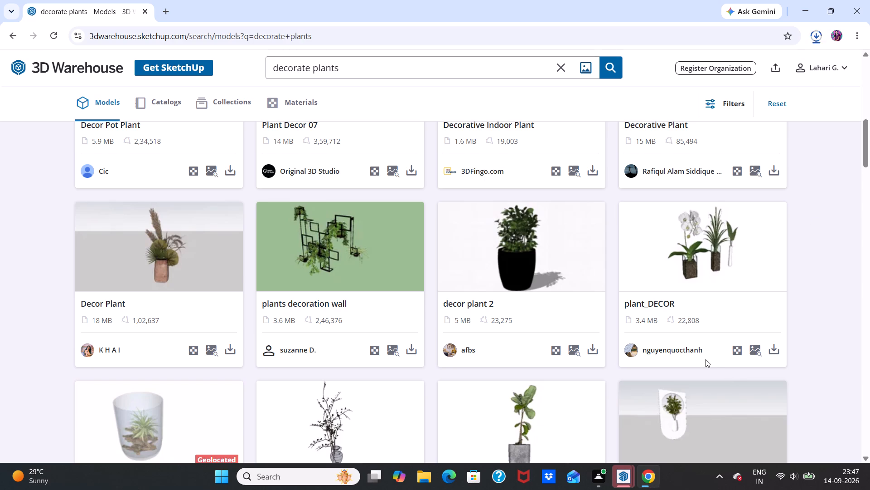
Browse further through the decorative plant models for another one to use.
scroll(702, 358, down, 2)
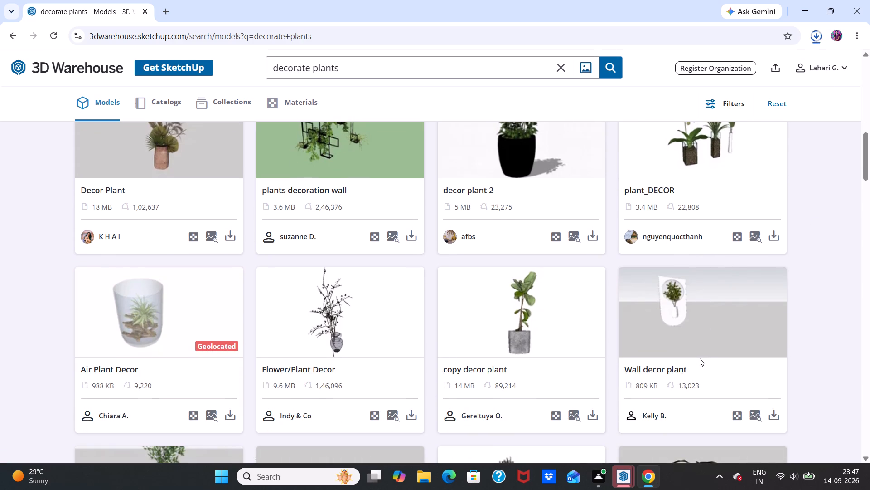
scroll(699, 359, down, 4)
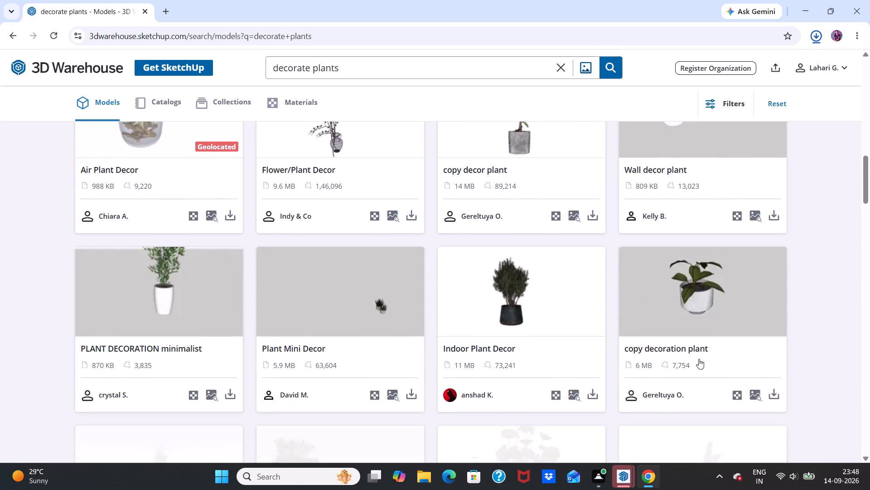
scroll(699, 359, down, 2)
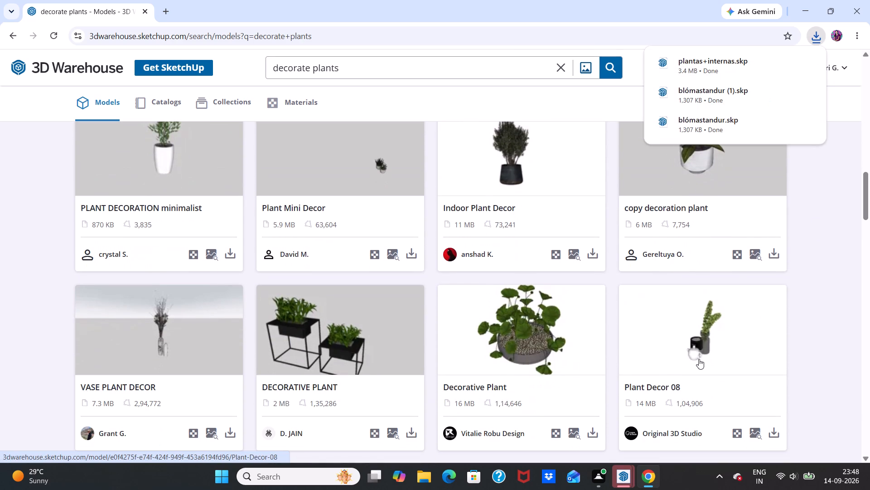
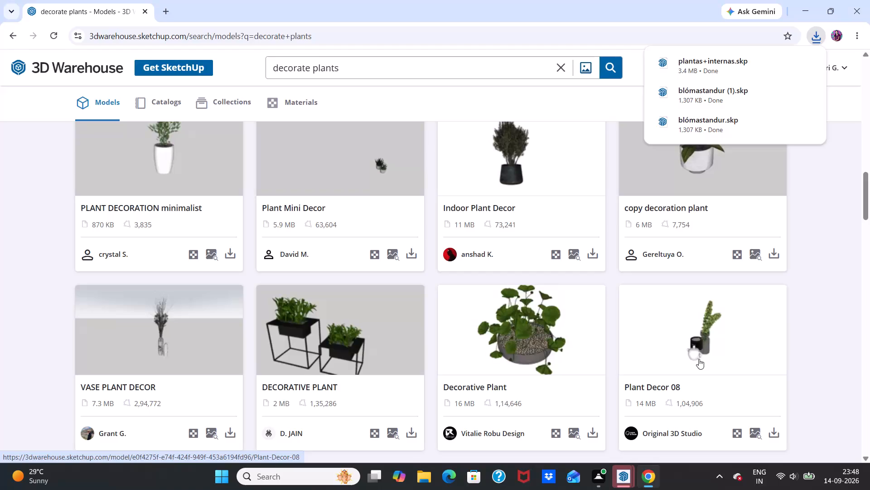
Download the hanging planter model PLANT DECOR (16 MB) from the plant results as a SketchUp file, dismissing the subscription offer.
scroll(686, 362, down, 3)
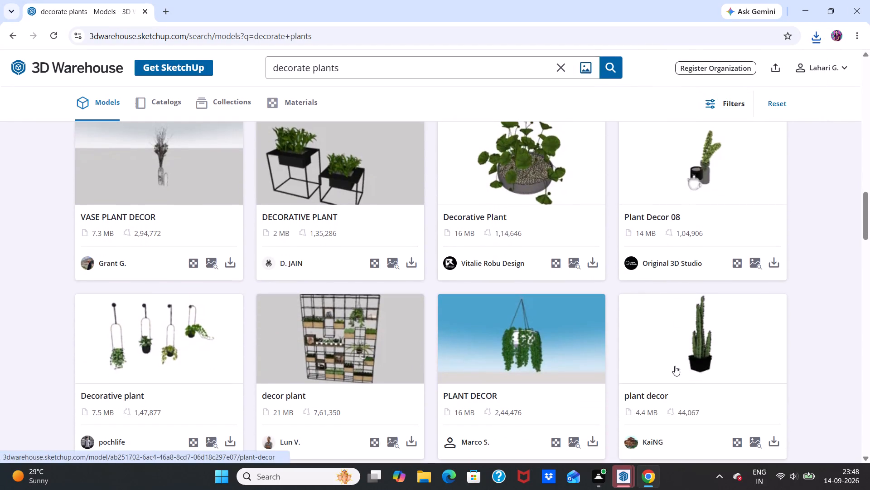
scroll(675, 366, down, 2)
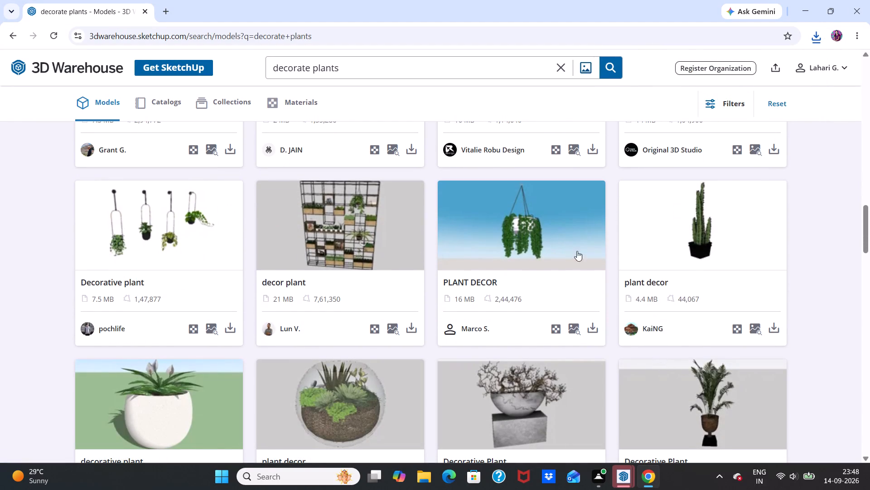
click(594, 328)
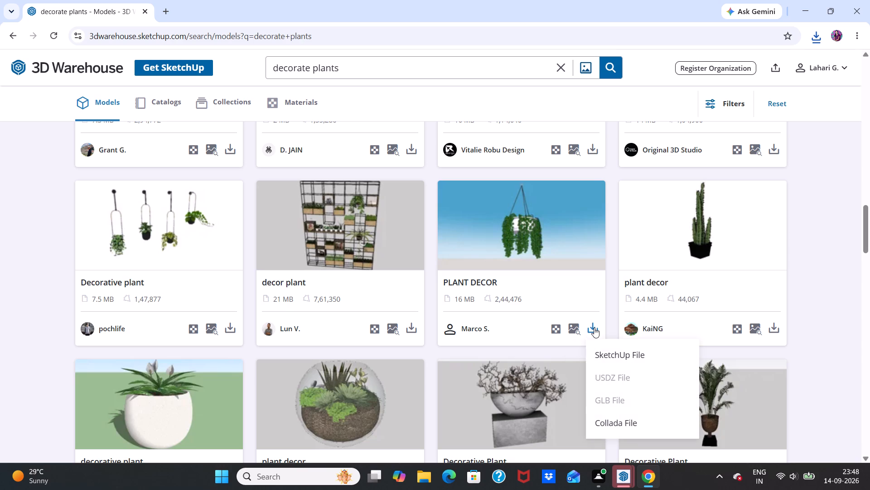
click(608, 355)
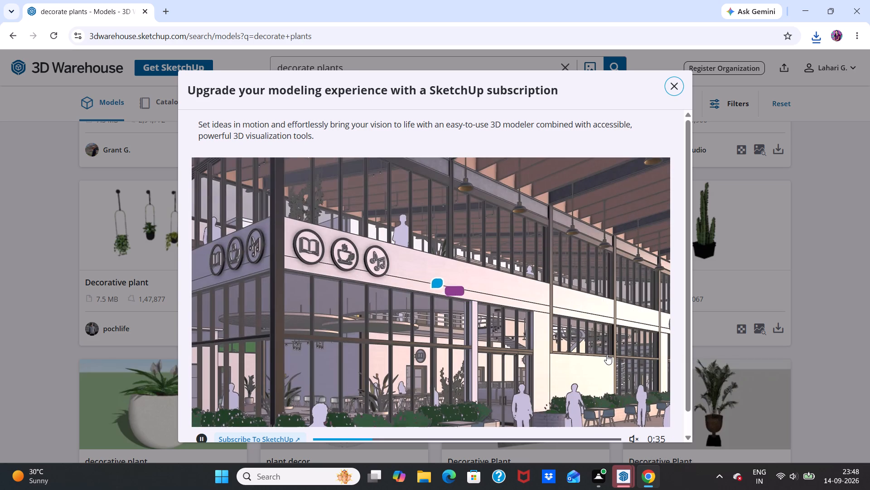
click(682, 79)
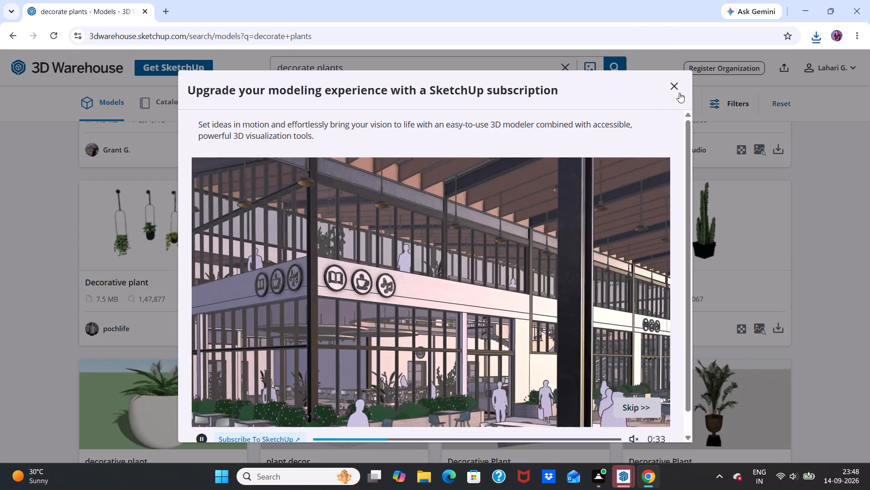
click(675, 83)
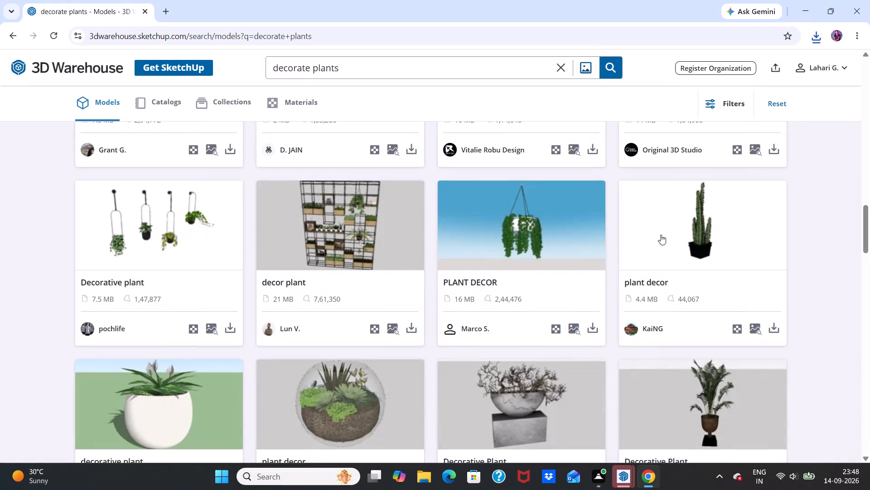
click(594, 327)
click(609, 355)
Look through the decorate plants search results for another plant model that suits the house.
scroll(602, 349, down, 4)
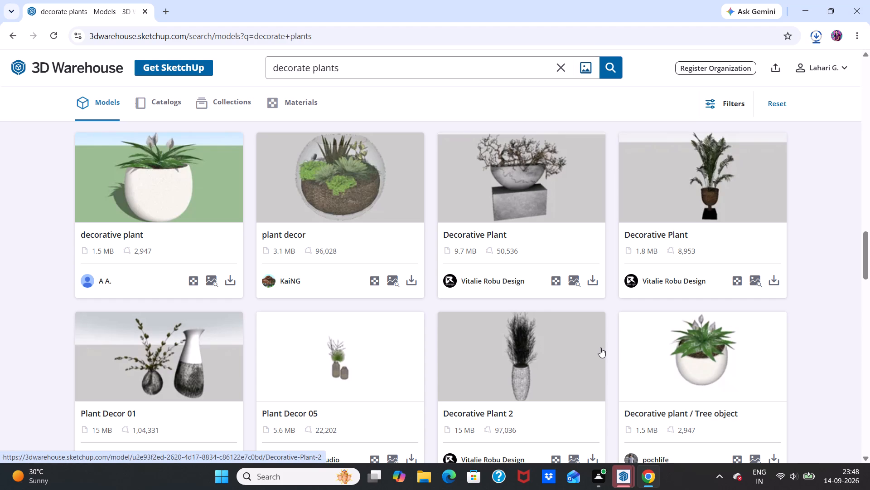
scroll(600, 348, down, 1)
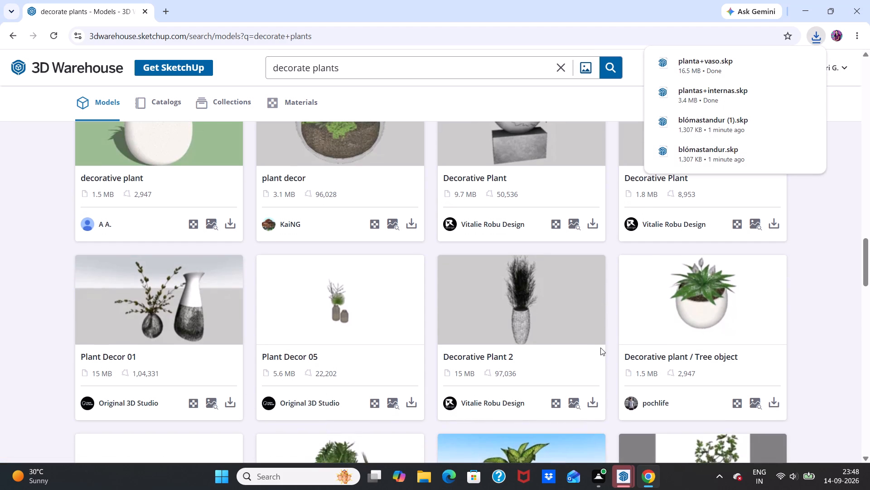
scroll(600, 348, down, 6)
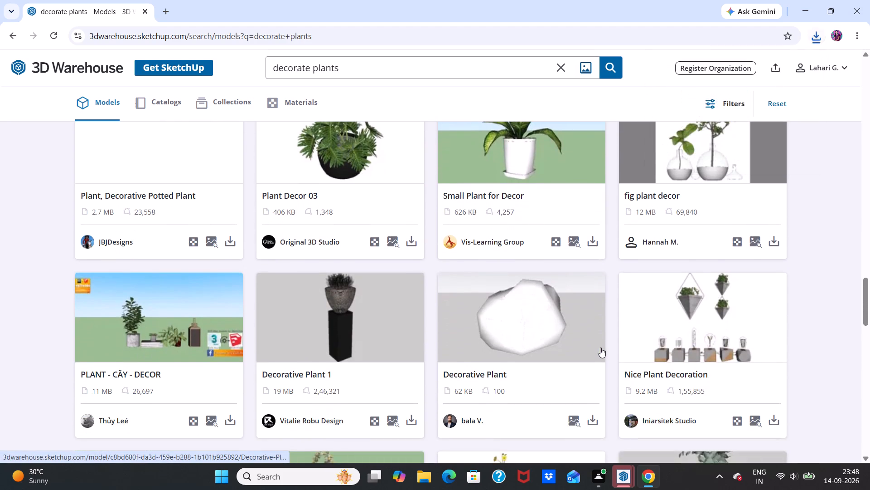
scroll(600, 348, down, 2)
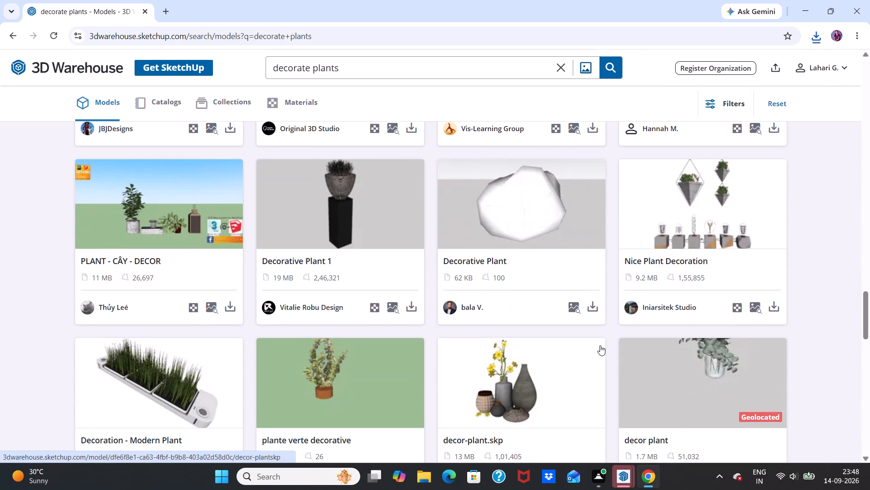
scroll(599, 346, down, 3)
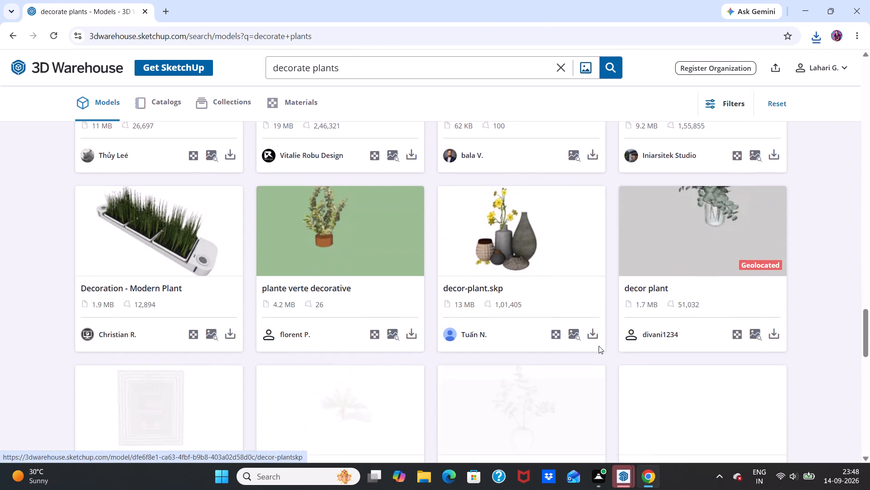
scroll(599, 346, down, 1)
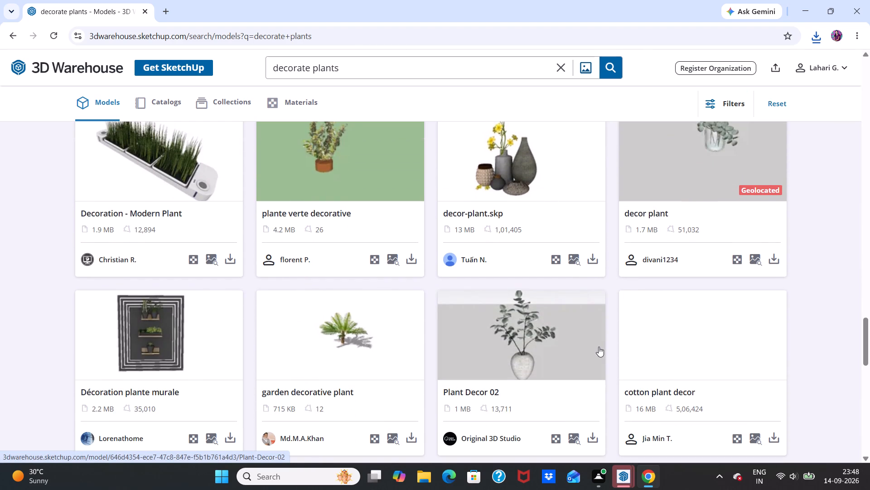
scroll(599, 347, down, 5)
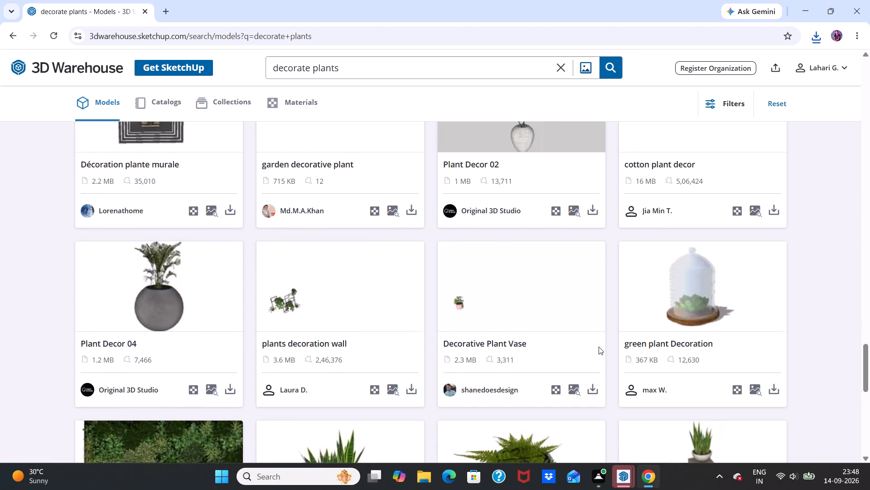
scroll(599, 347, down, 4)
scroll(598, 347, up, 5)
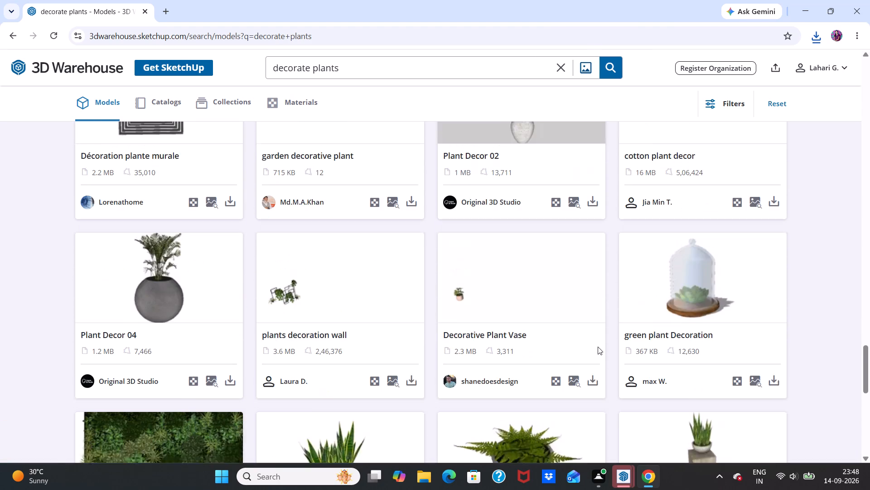
scroll(598, 347, up, 2)
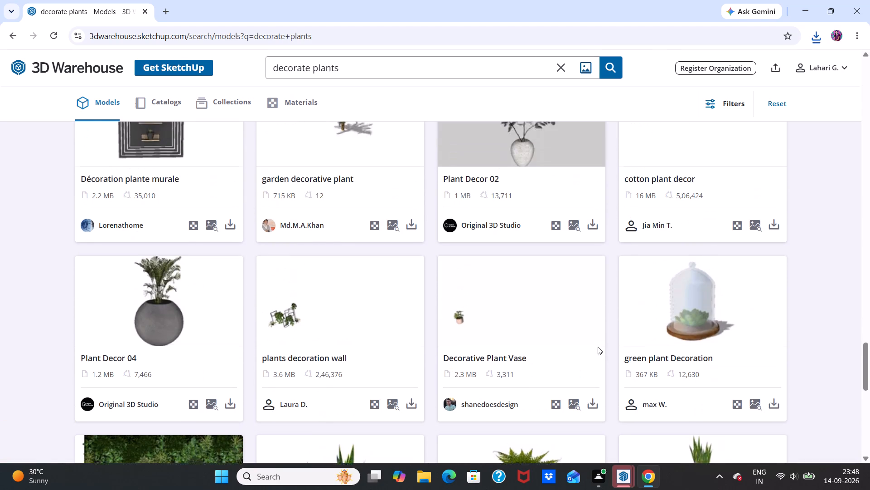
scroll(598, 347, up, 11)
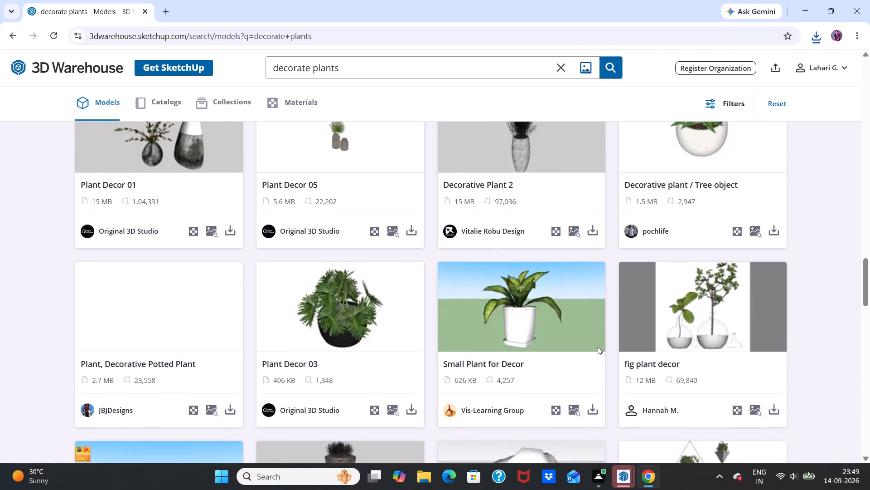
scroll(598, 347, up, 3)
scroll(598, 347, up, 20)
scroll(598, 347, up, 4)
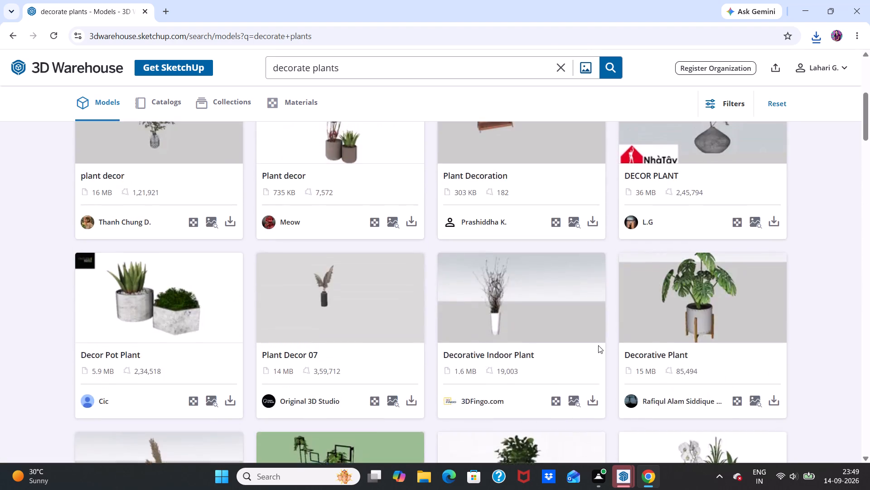
scroll(598, 345, up, 3)
scroll(598, 345, down, 4)
scroll(598, 345, up, 6)
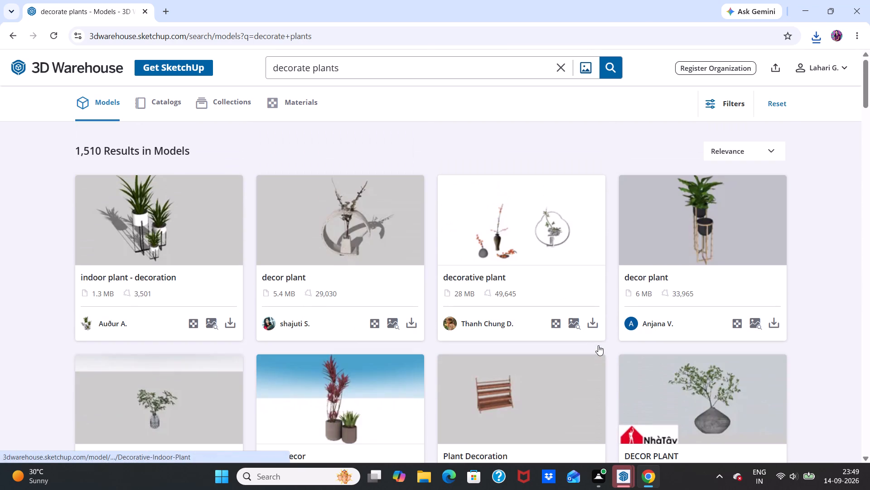
scroll(598, 345, up, 5)
Download the 1.8 MB Decorative Plant model, the tall palm-like plant in a brown urn, as a SketchUp file.
scroll(598, 345, down, 6)
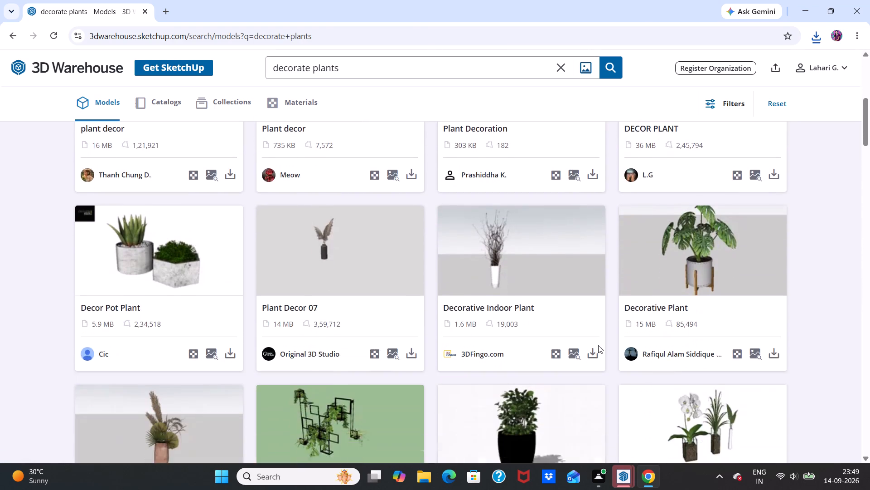
scroll(598, 345, down, 8)
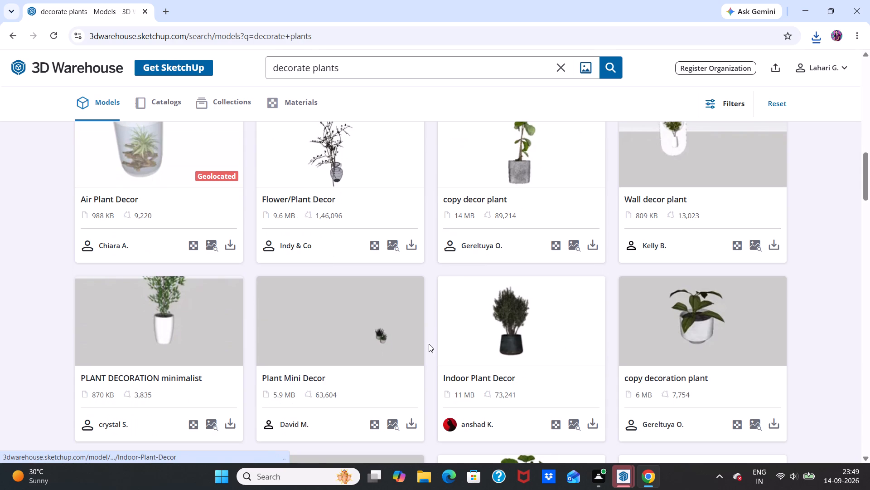
scroll(259, 358, down, 5)
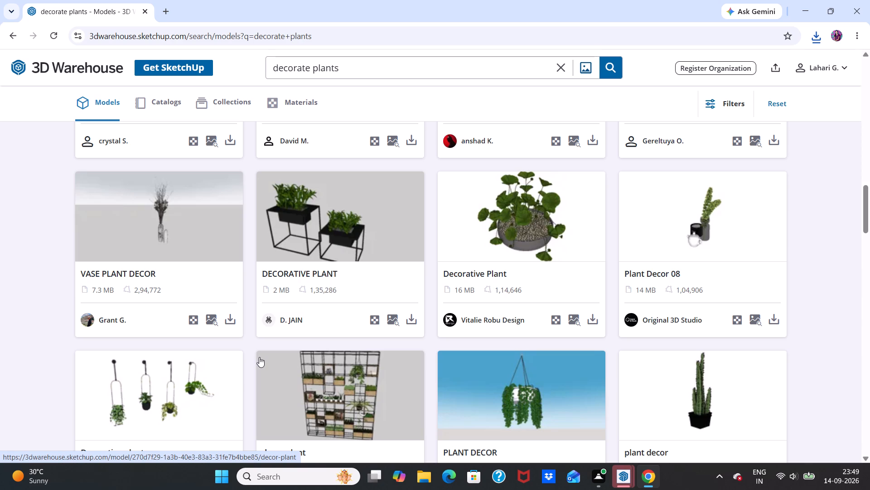
scroll(259, 357, down, 4)
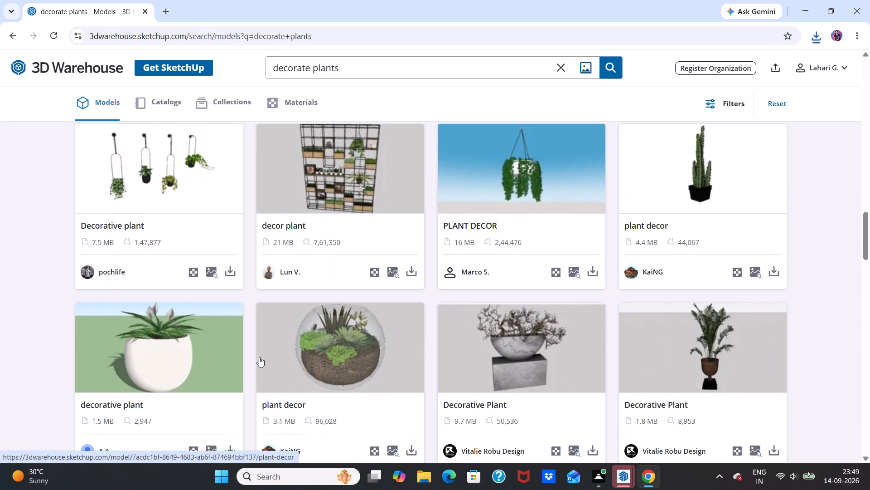
scroll(259, 357, down, 3)
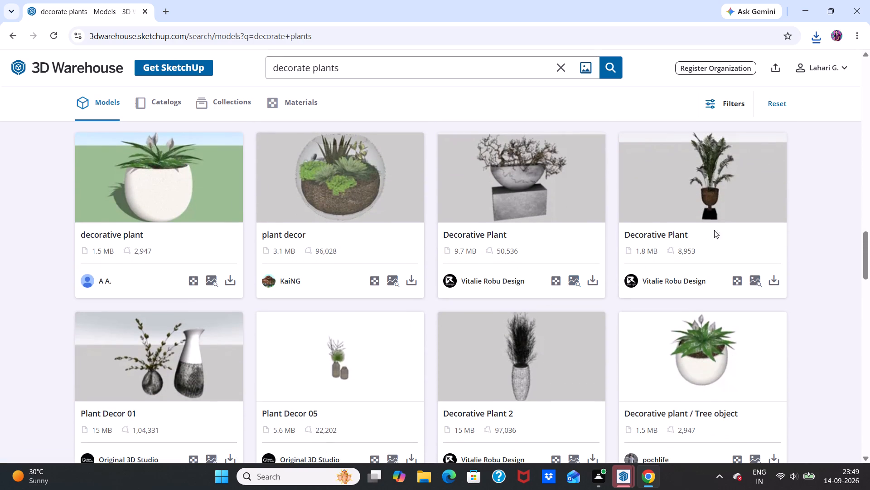
click(773, 282)
click(717, 302)
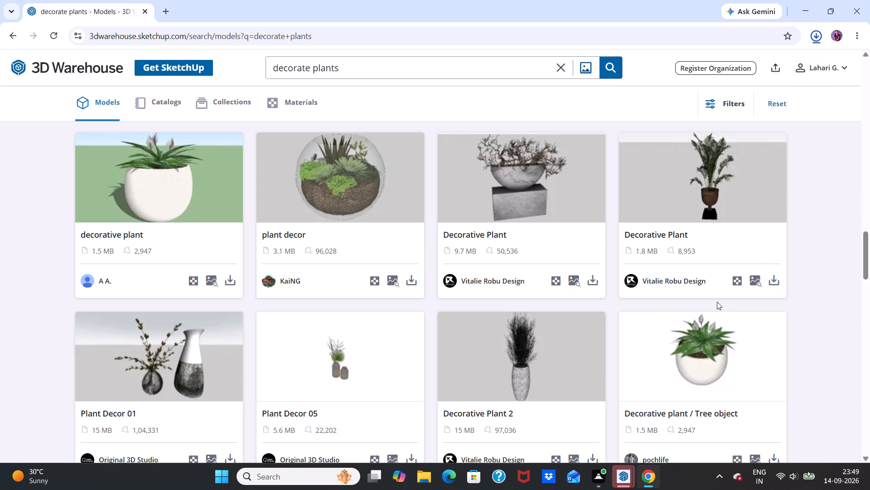
Clear the decorate plants search and return to the 3D Warehouse home page.
scroll(715, 302, down, 5)
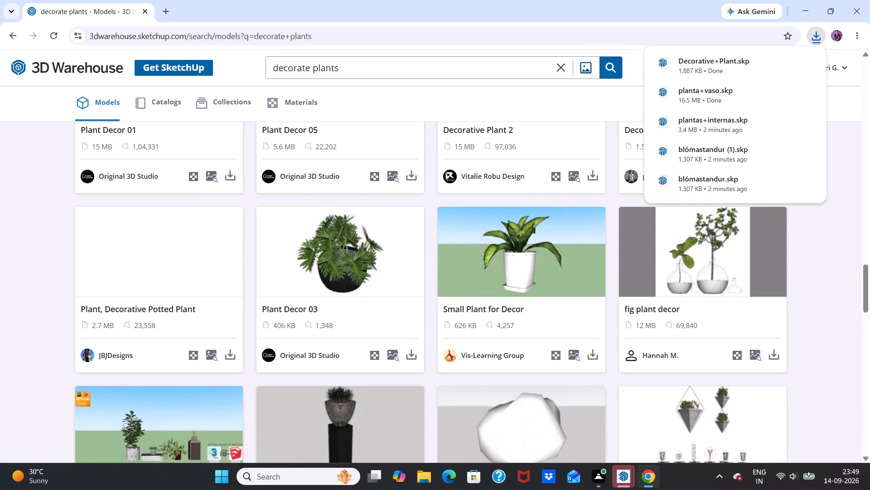
click(561, 72)
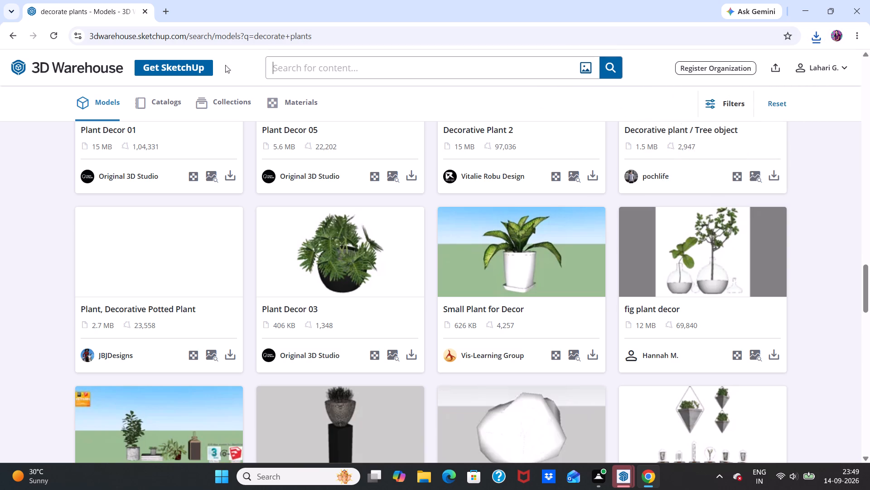
click(19, 37)
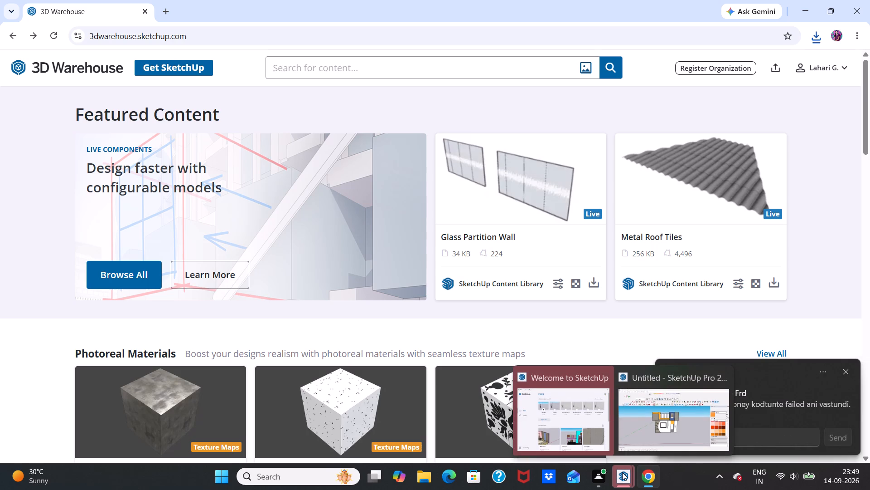
Switch to the untitled house model in SketchUp and examine the ground-floor front and its base edge from several angles.
click(649, 422)
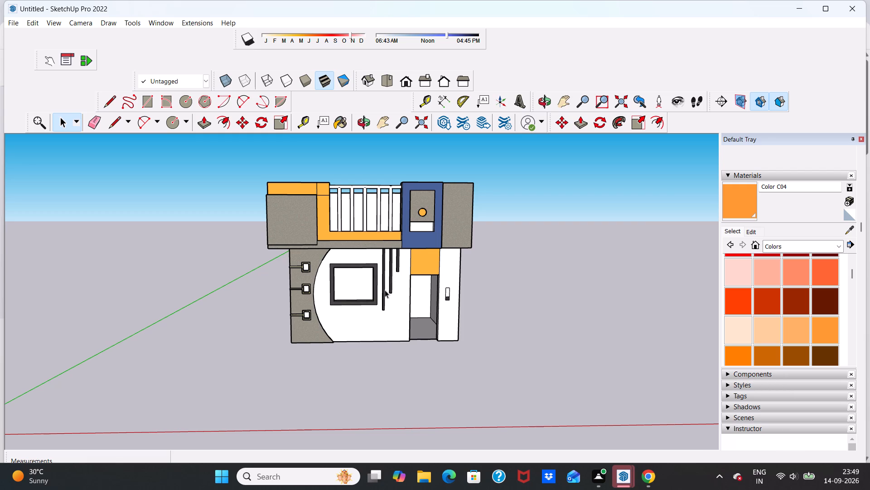
scroll(380, 286, up, 5)
scroll(380, 282, down, 8)
scroll(351, 331, up, 4)
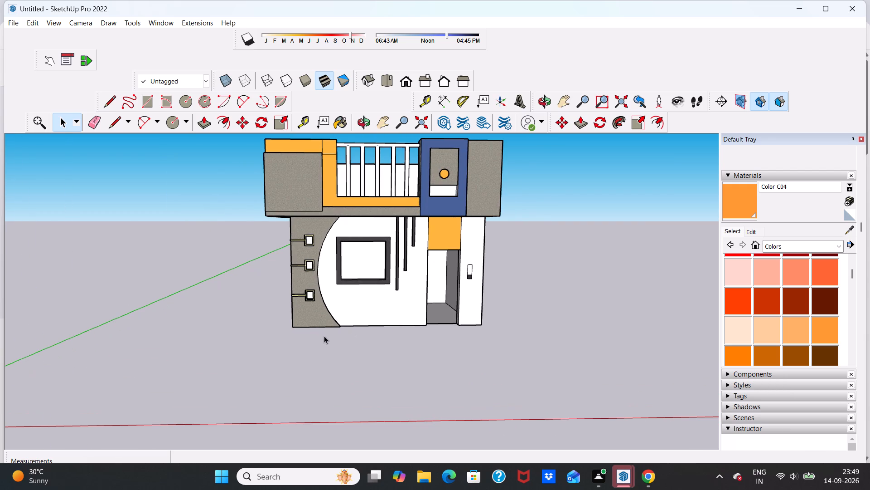
scroll(356, 355, up, 2)
middle_drag(354, 355, 361, 284)
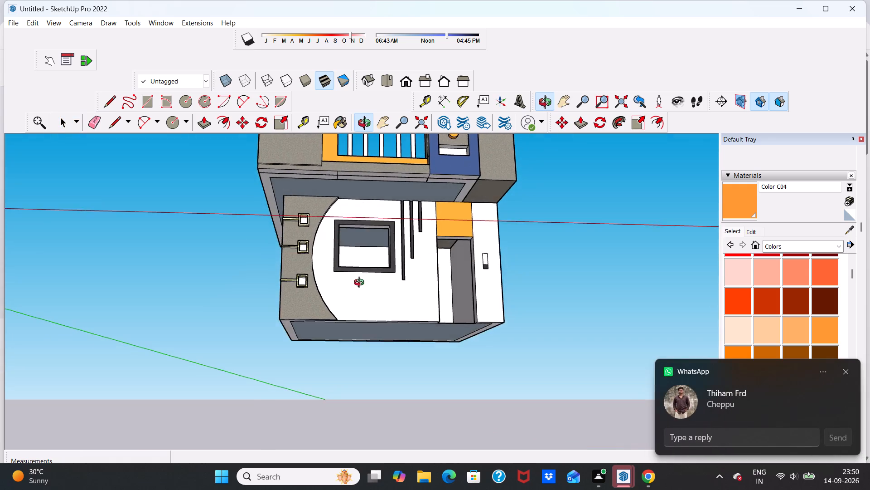
middle_drag(361, 284, 317, 357)
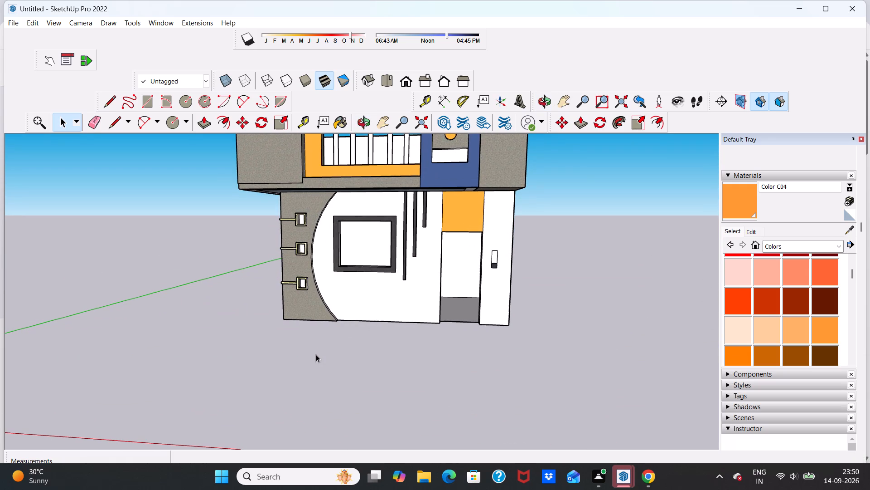
middle_drag(287, 377, 319, 324)
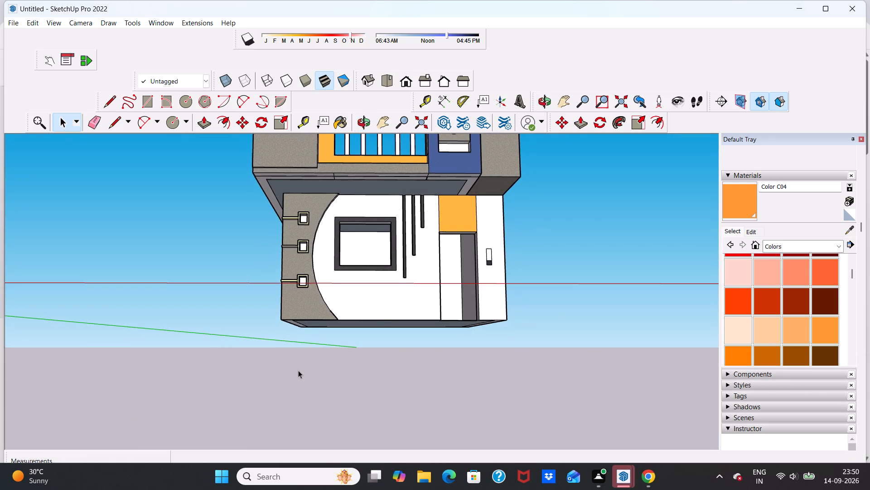
scroll(295, 365, up, 4)
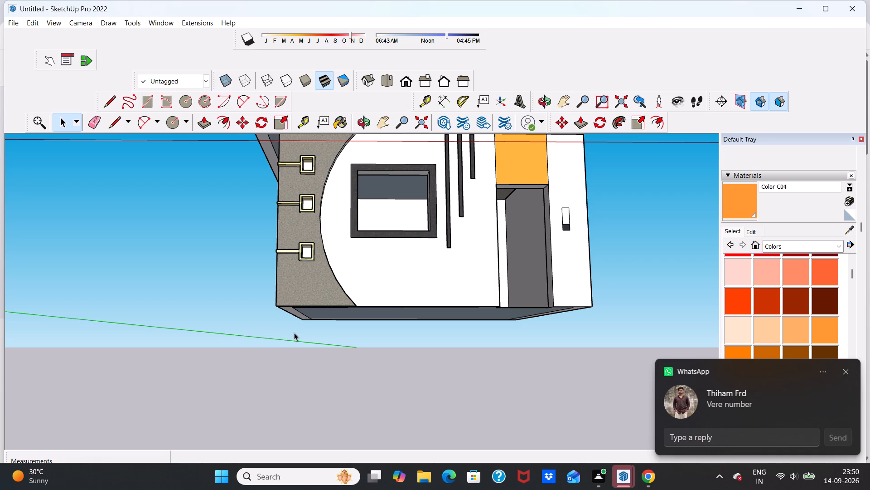
scroll(292, 328, up, 4)
scroll(292, 328, down, 3)
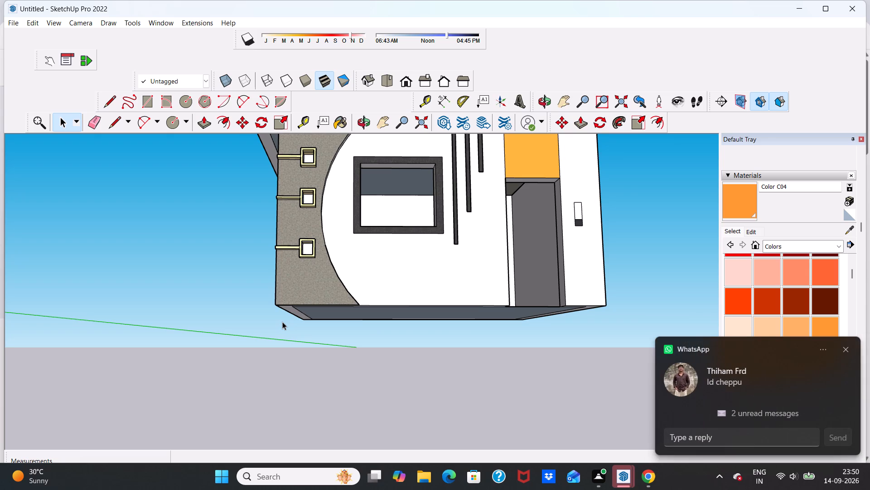
Draw an open three-sided outline below the doorway, about 7' 4 3/4" wide and 2' 10 3/8" deep, starting from the doorway's base corner.
scroll(282, 322, down, 6)
middle_drag(292, 325, 311, 394)
scroll(314, 367, down, 5)
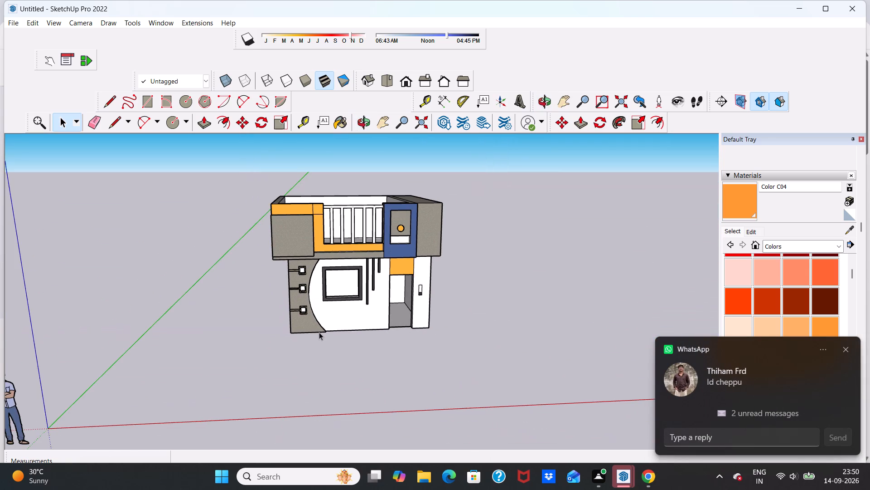
scroll(380, 349, up, 4)
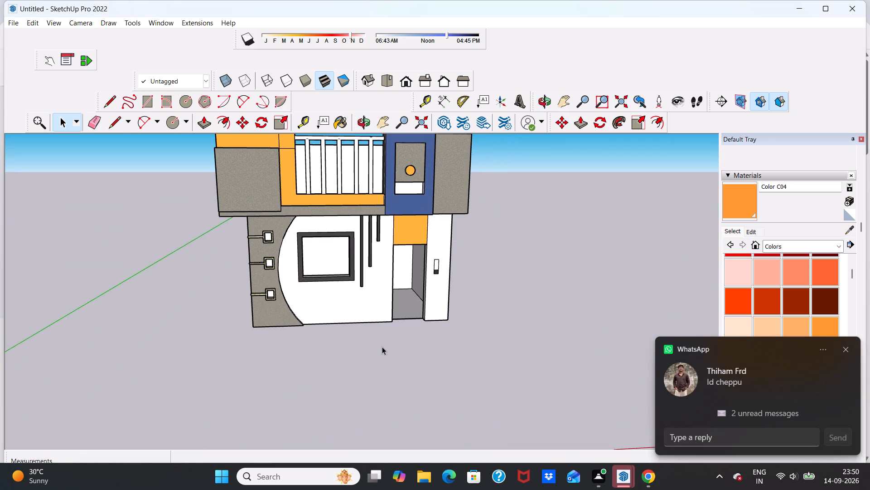
scroll(420, 319, up, 4)
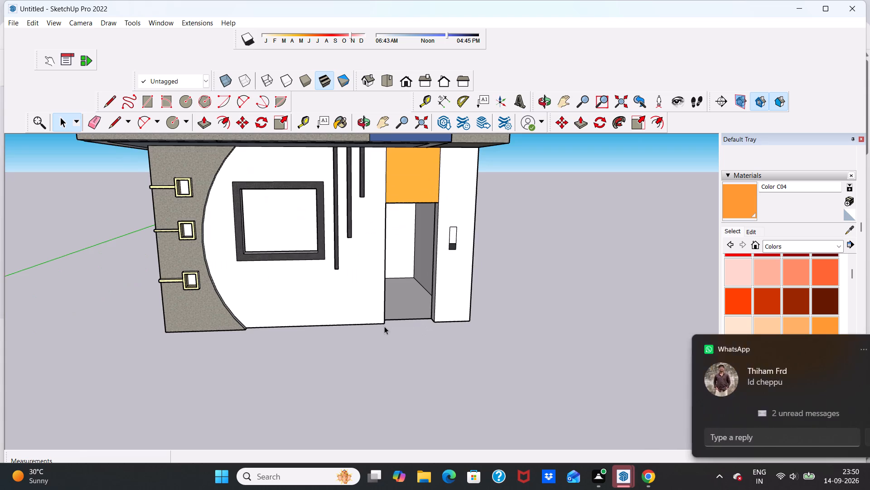
scroll(384, 326, up, 2)
scroll(384, 327, down, 4)
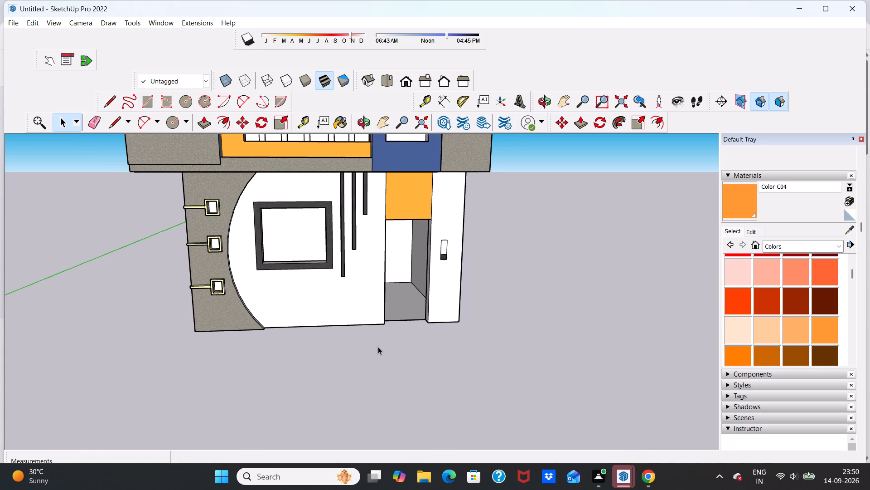
middle_drag(374, 351, 371, 326)
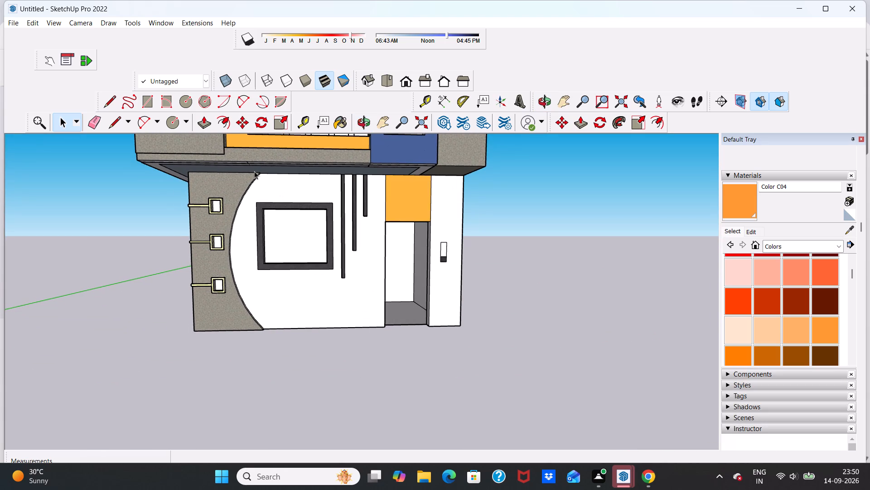
click(106, 98)
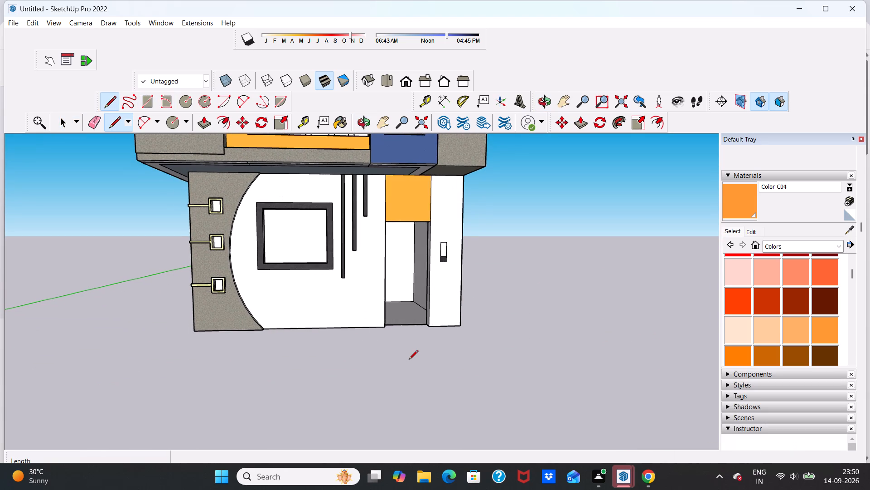
scroll(409, 360, up, 5)
click(373, 314)
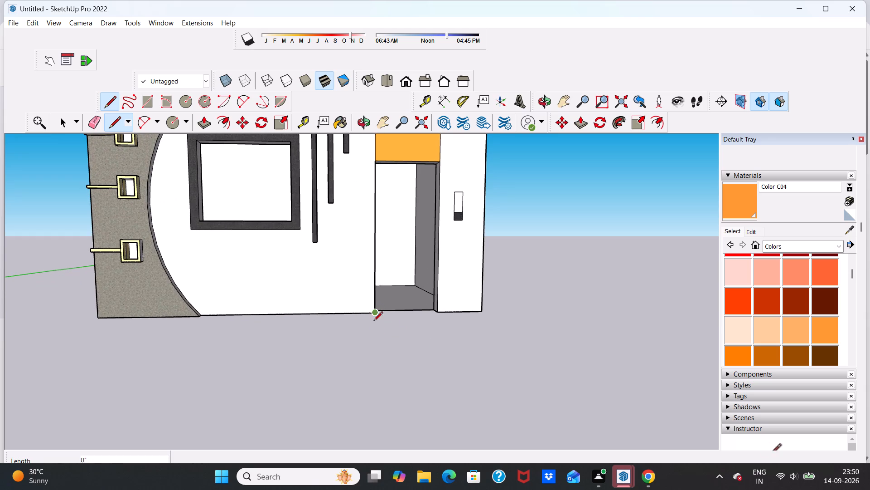
click(372, 372)
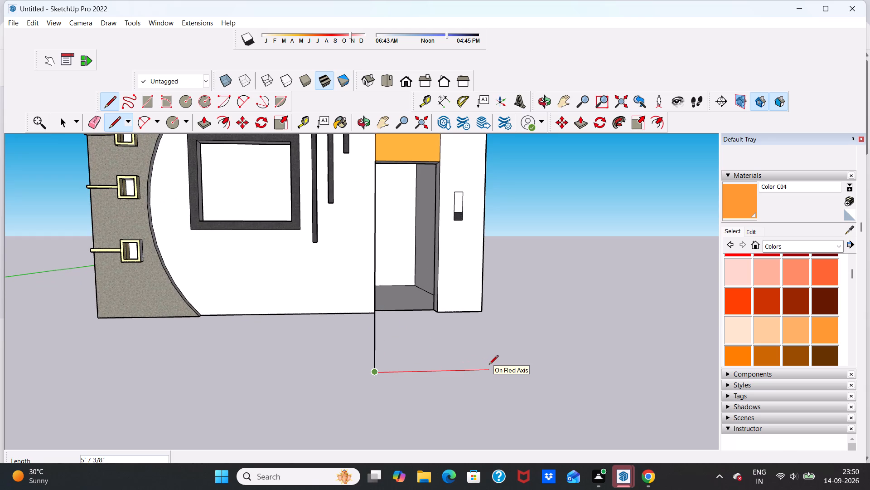
click(524, 363)
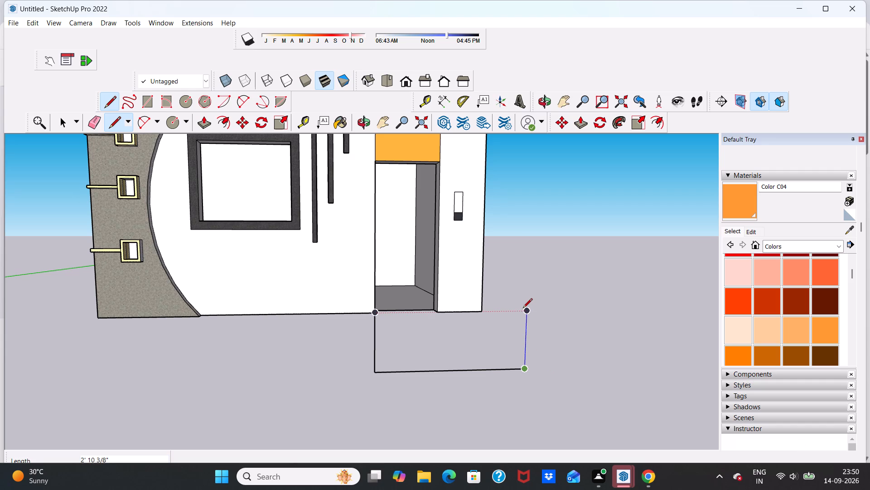
click(523, 309)
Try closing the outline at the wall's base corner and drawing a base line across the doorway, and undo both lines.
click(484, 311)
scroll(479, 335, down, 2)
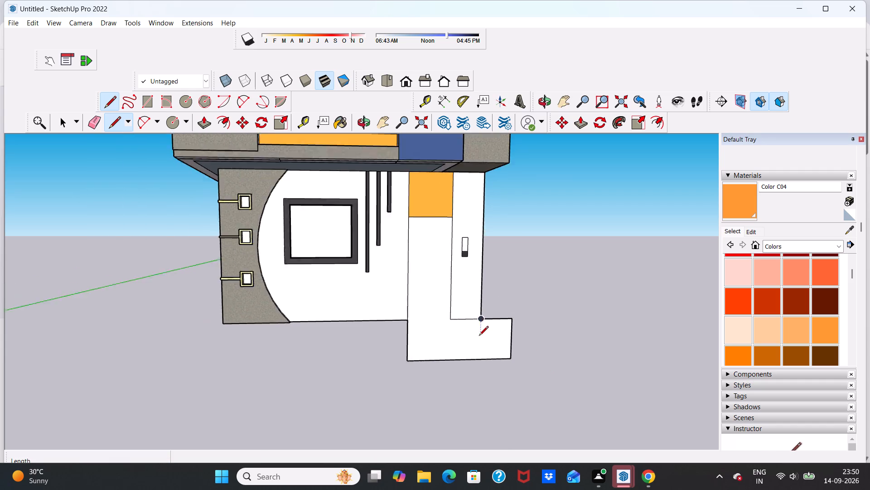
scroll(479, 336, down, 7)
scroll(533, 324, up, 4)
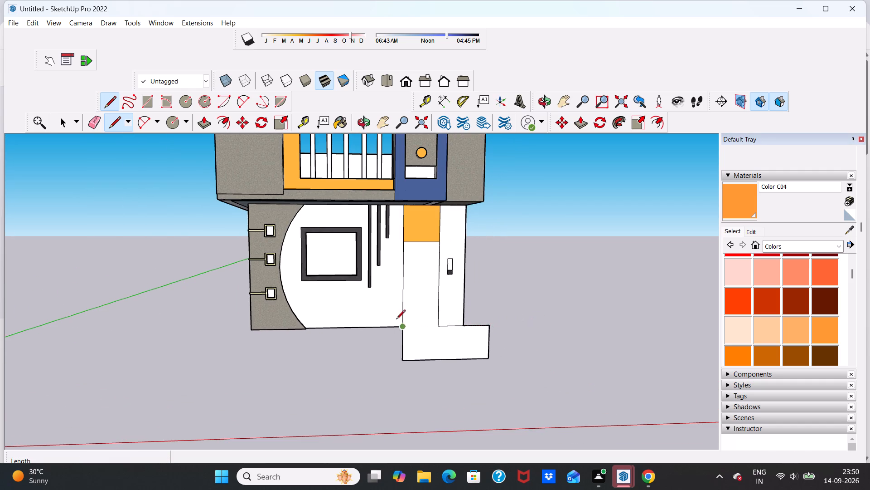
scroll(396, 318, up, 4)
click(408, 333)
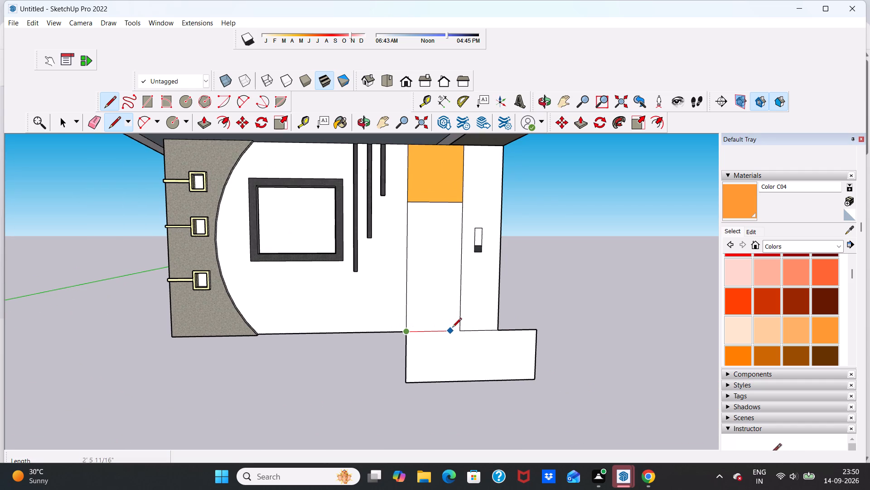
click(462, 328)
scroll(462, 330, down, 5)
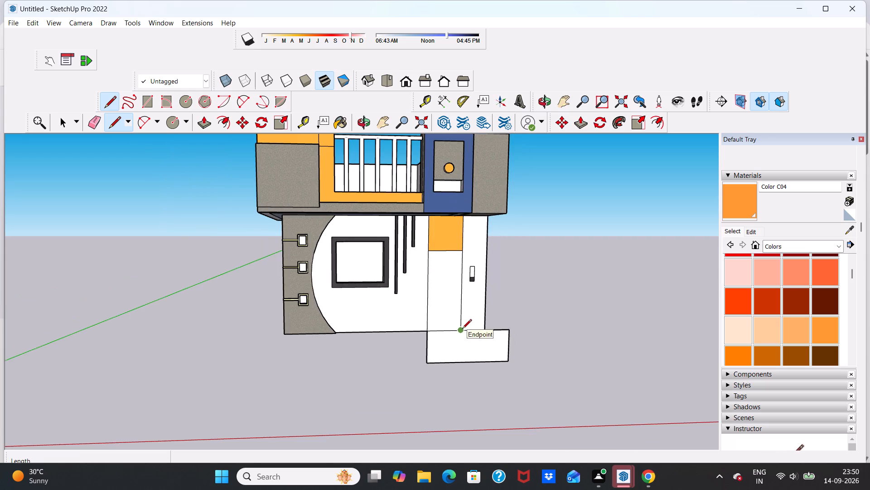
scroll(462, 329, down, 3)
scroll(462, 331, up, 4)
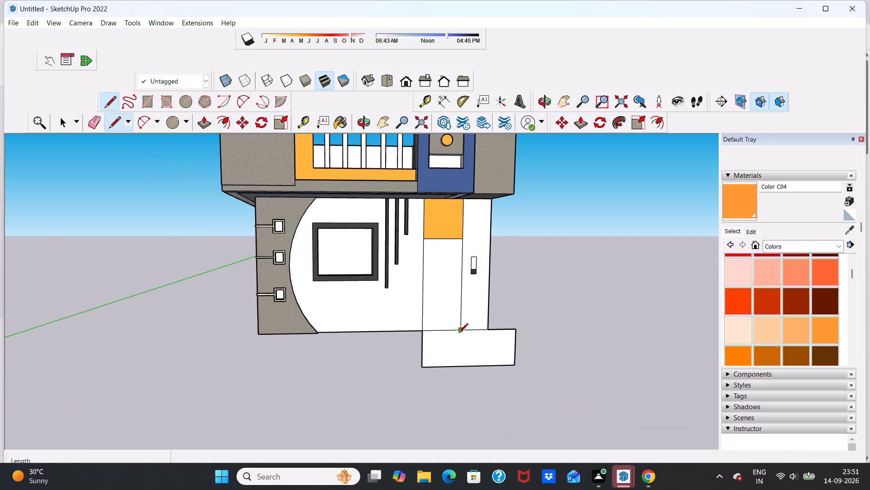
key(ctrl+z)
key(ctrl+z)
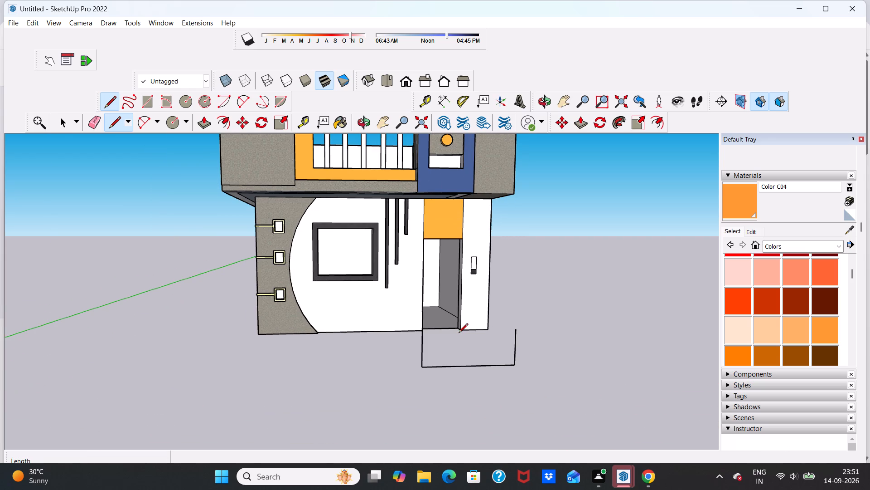
Draw a 3' base line across the doorway and close the outline with a line of about 2' 3" from the wall's outer base corner.
scroll(459, 331, up, 4)
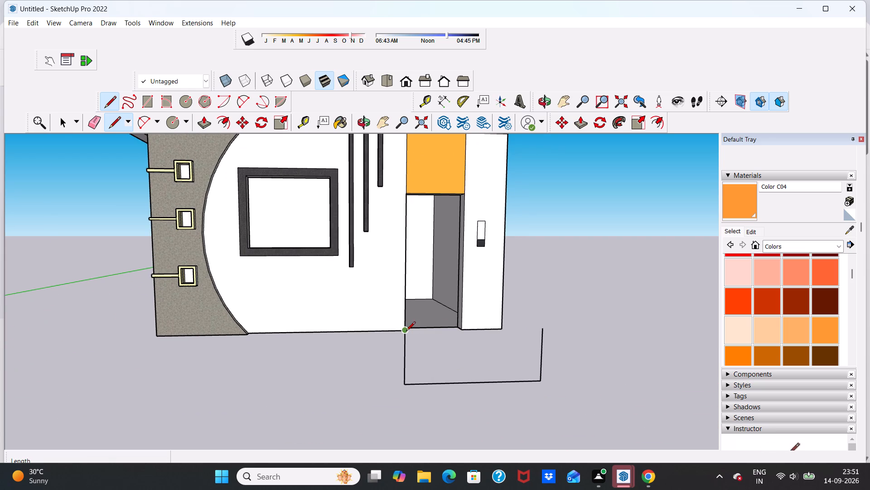
click(406, 331)
click(459, 330)
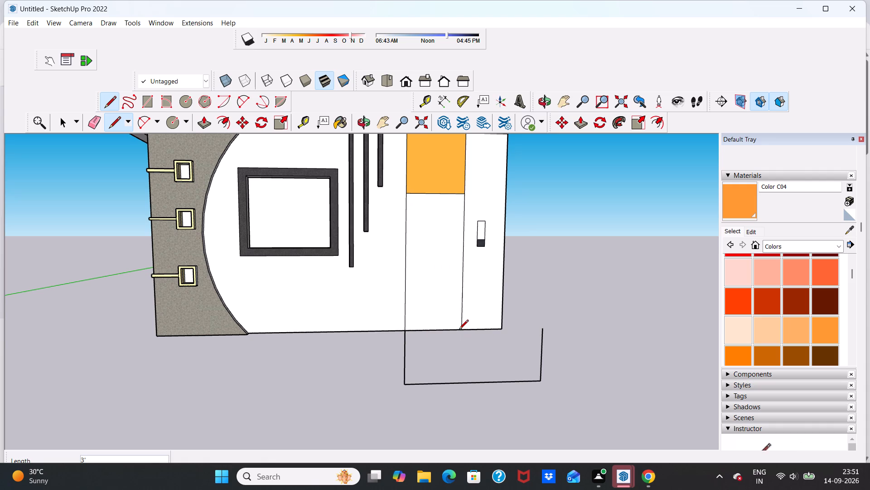
scroll(459, 331, down, 4)
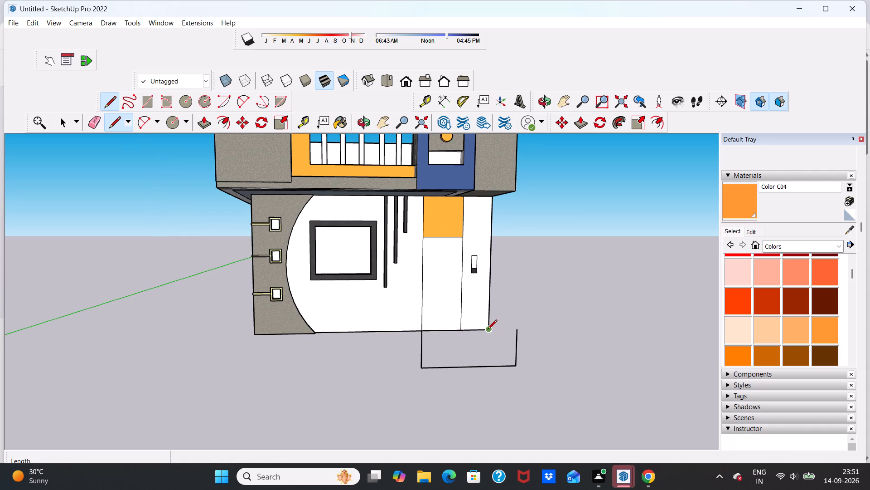
click(488, 330)
click(514, 331)
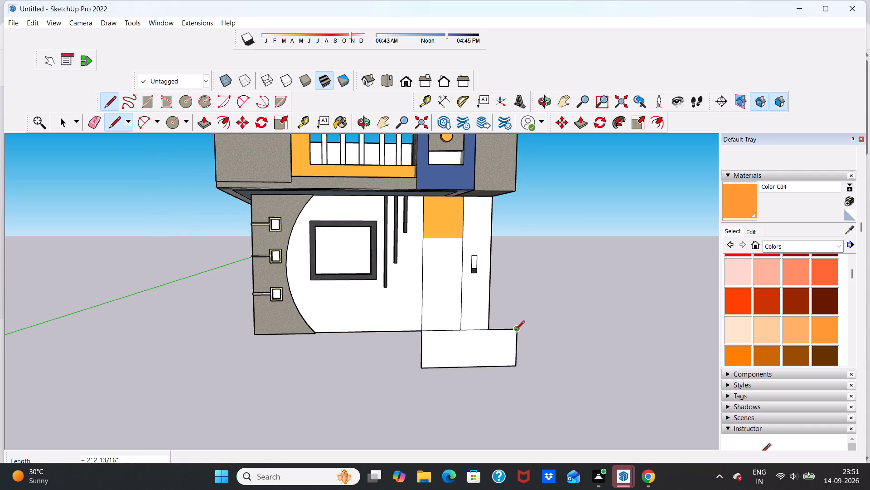
scroll(514, 332, down, 5)
key(space)
Divide the rectangle below the doorway into three horizontal bands with two full-width lines of 7' 4 3/4" each.
middle_drag(541, 358, 493, 329)
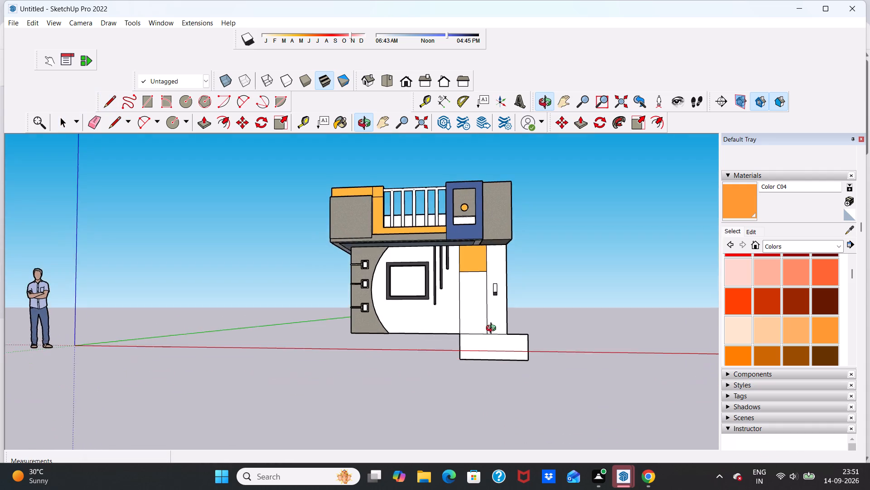
middle_drag(493, 329, 487, 368)
scroll(491, 354, down, 3)
scroll(482, 365, up, 5)
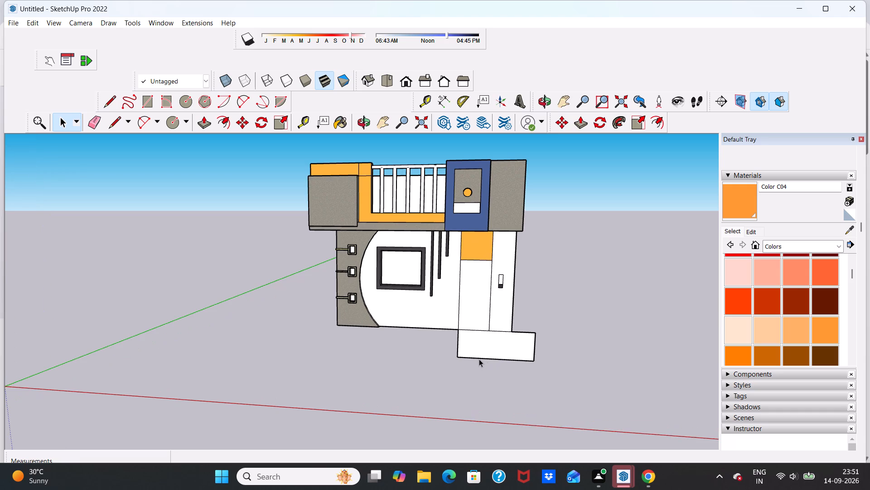
scroll(478, 356, up, 3)
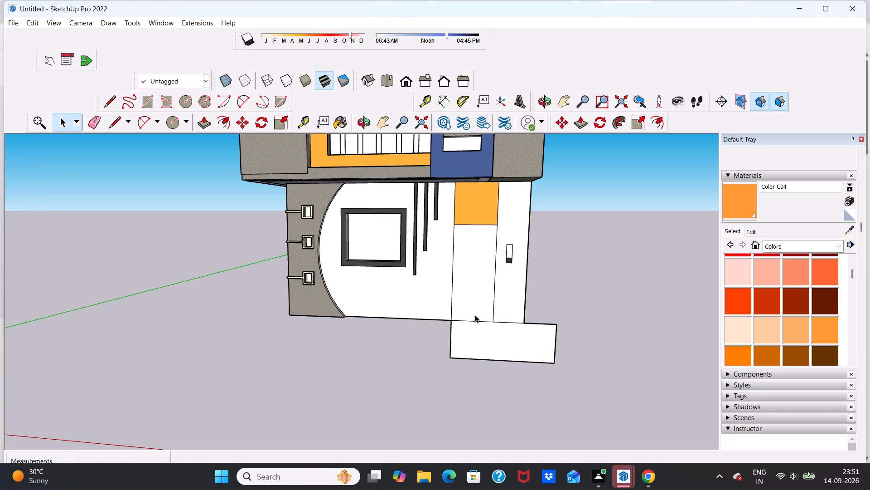
click(110, 98)
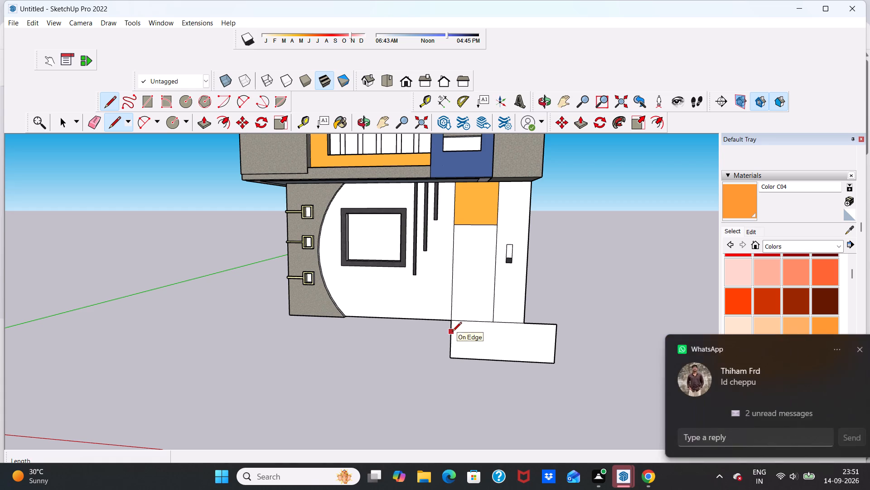
click(452, 332)
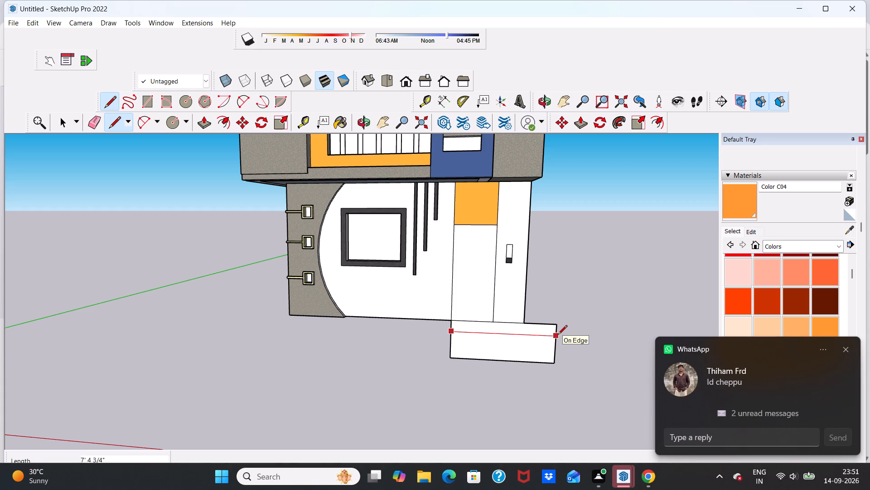
click(558, 335)
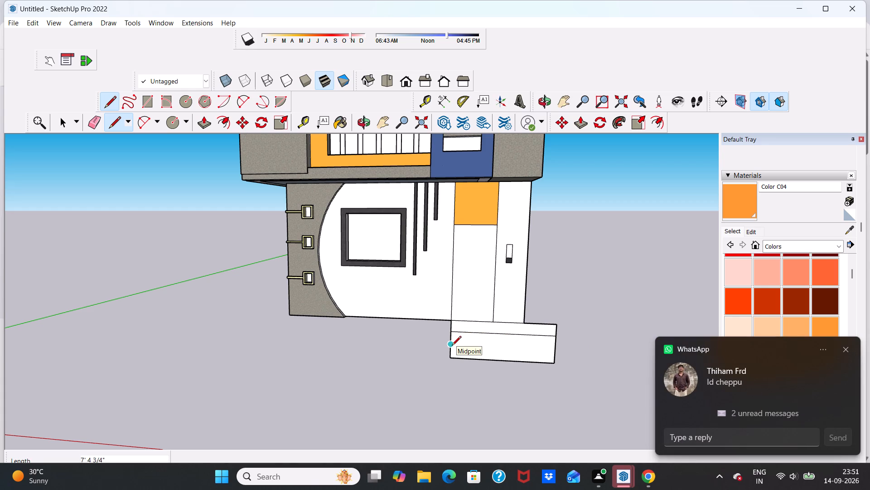
click(452, 346)
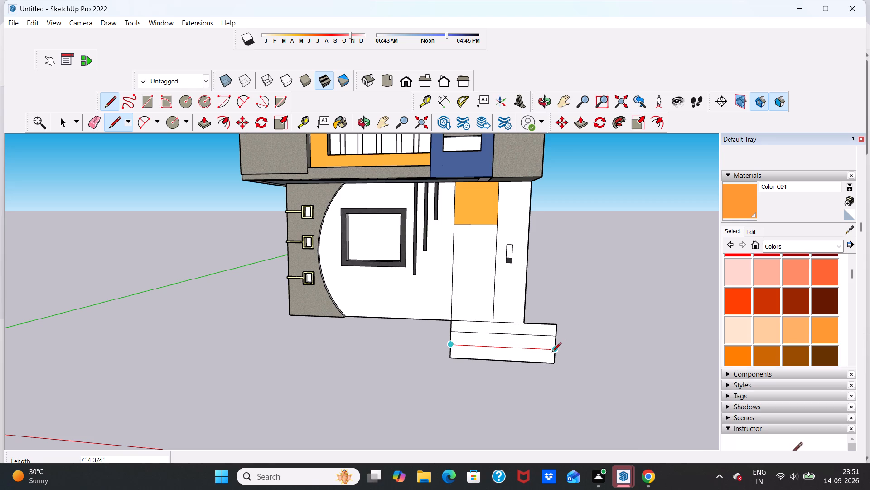
click(552, 353)
key(space)
Push/Pull the top band outward about 10 1/2" to form the upper entrance step.
scroll(548, 255, down, 6)
scroll(582, 261, up, 6)
middle_drag(609, 307, 500, 344)
scroll(499, 336, down, 3)
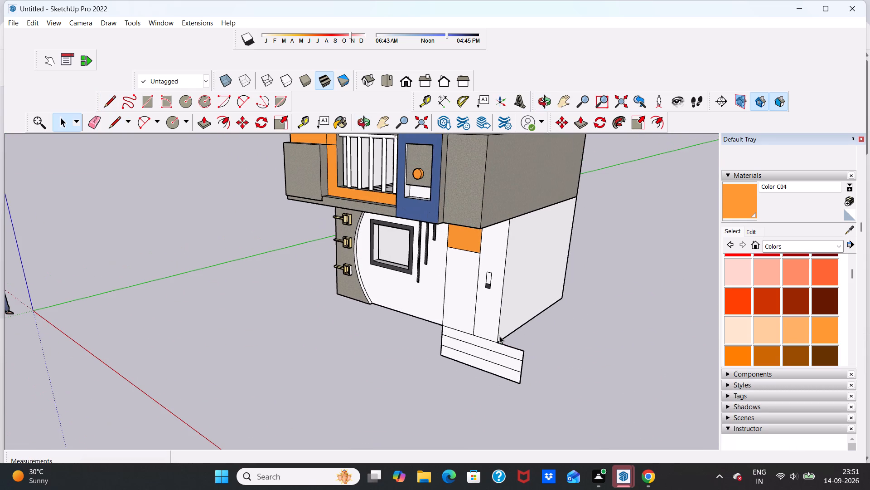
click(199, 118)
scroll(513, 346, up, 4)
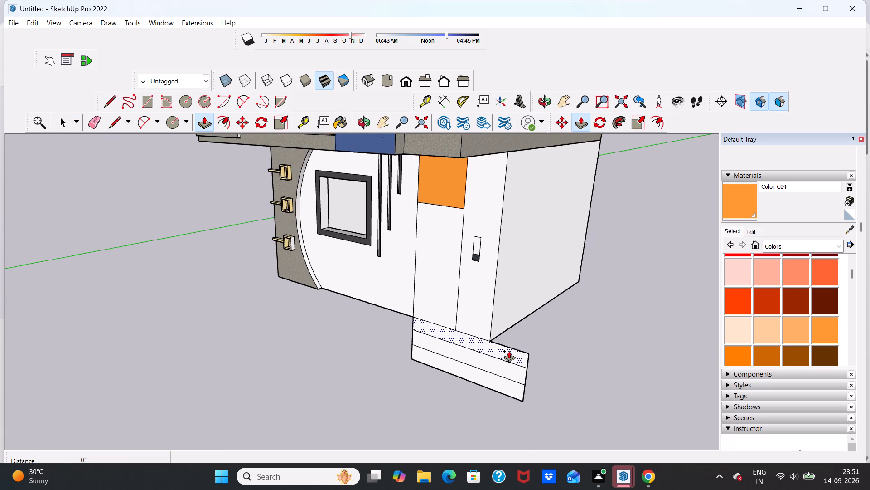
click(509, 351)
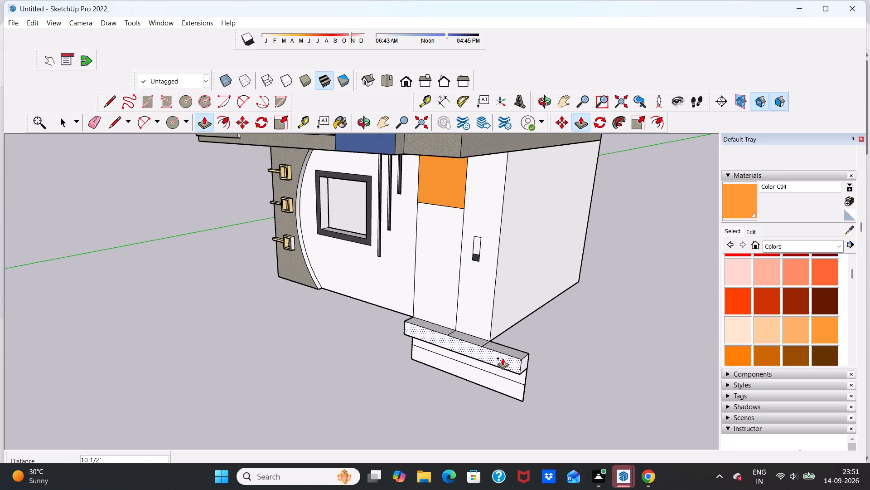
click(503, 358)
Push/Pull the middle band outward about 1' 11" to form the second entrance step.
scroll(517, 380, up, 5)
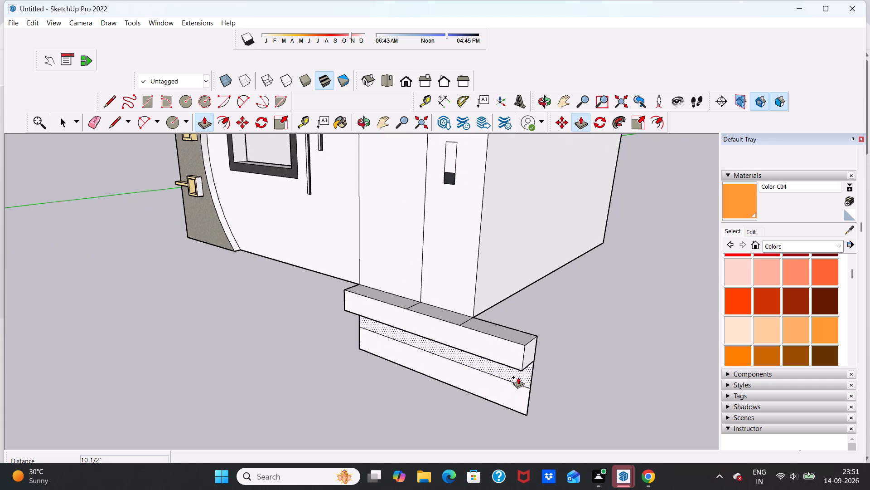
click(518, 370)
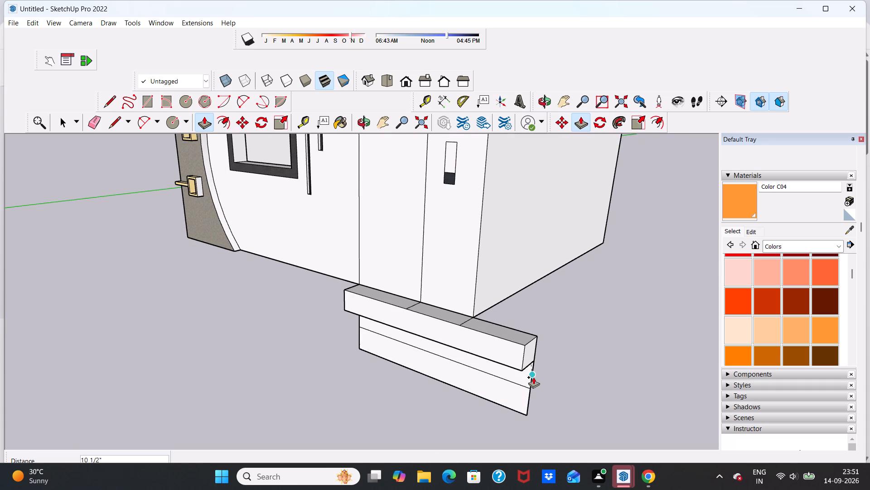
key(space)
scroll(524, 377, up, 4)
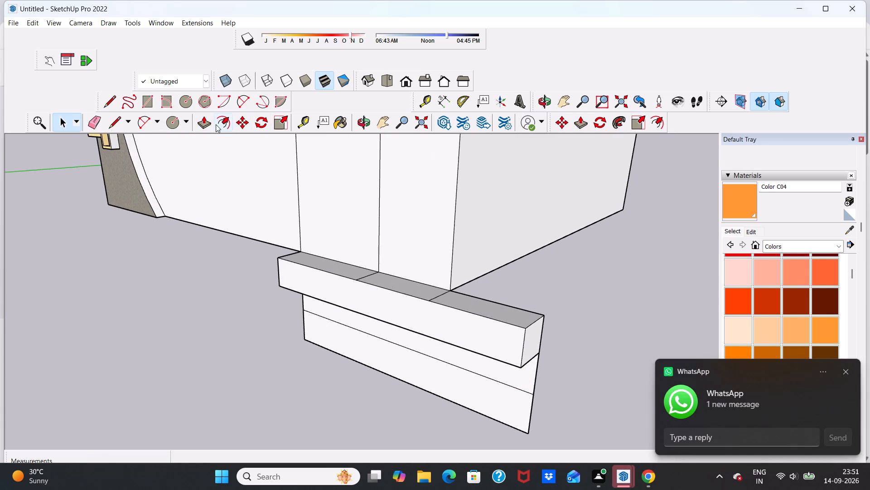
click(201, 121)
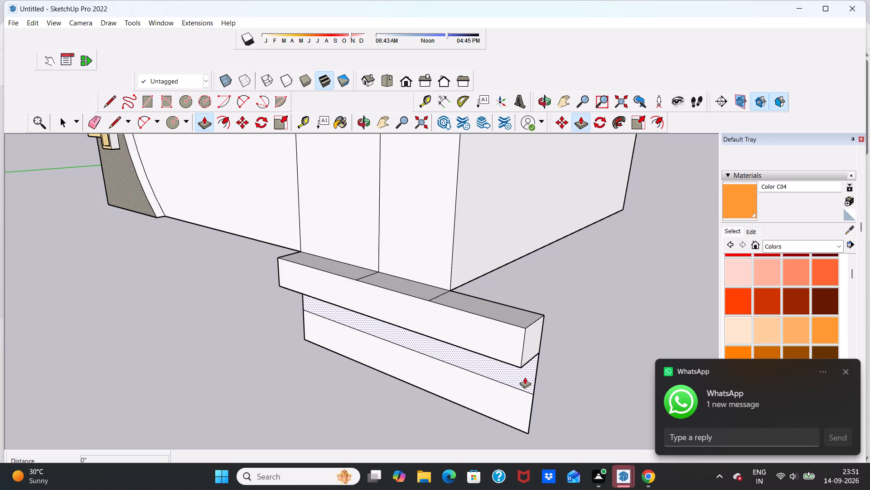
click(525, 375)
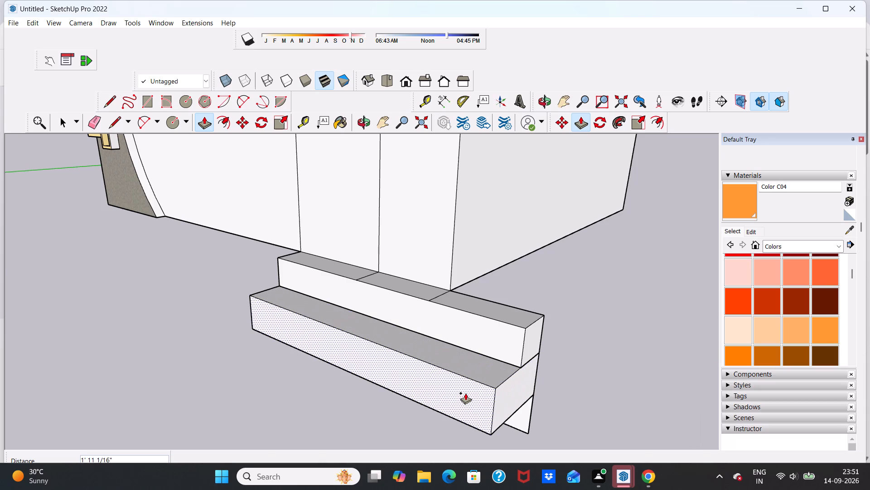
click(466, 393)
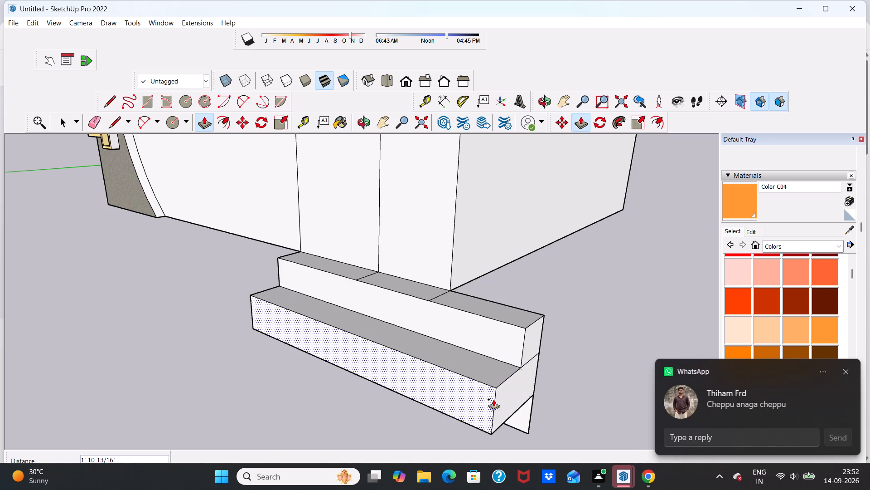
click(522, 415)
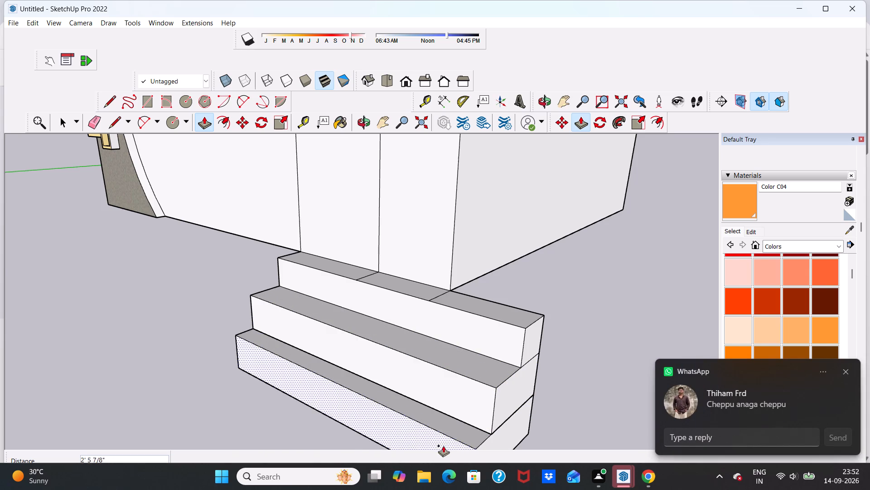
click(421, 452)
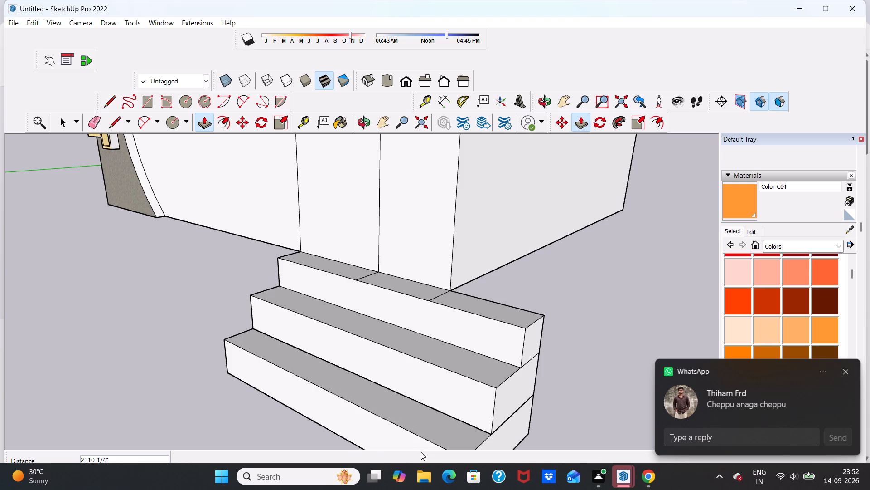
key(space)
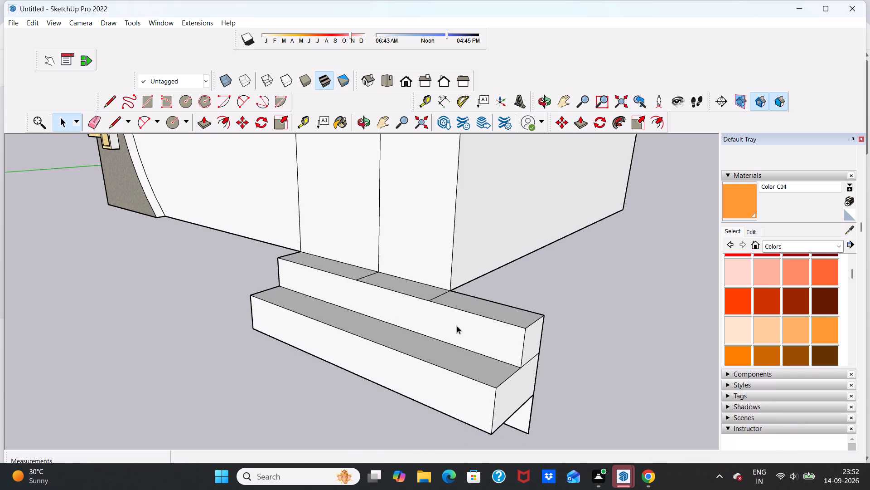
Push/Pull the bottom band outward about 3' to form the lowest entrance step.
click(201, 119)
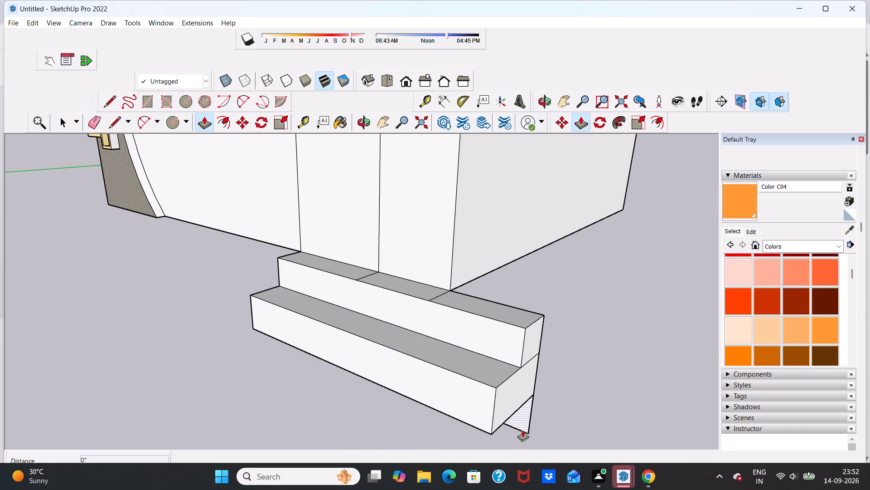
click(523, 421)
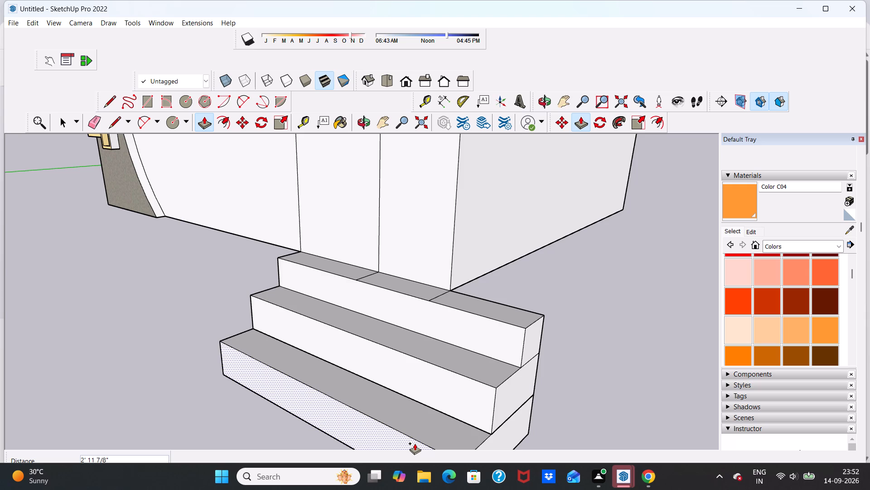
click(415, 443)
key(space)
Inspect the three entrance steps against the house facade from several angles.
scroll(426, 389, down, 12)
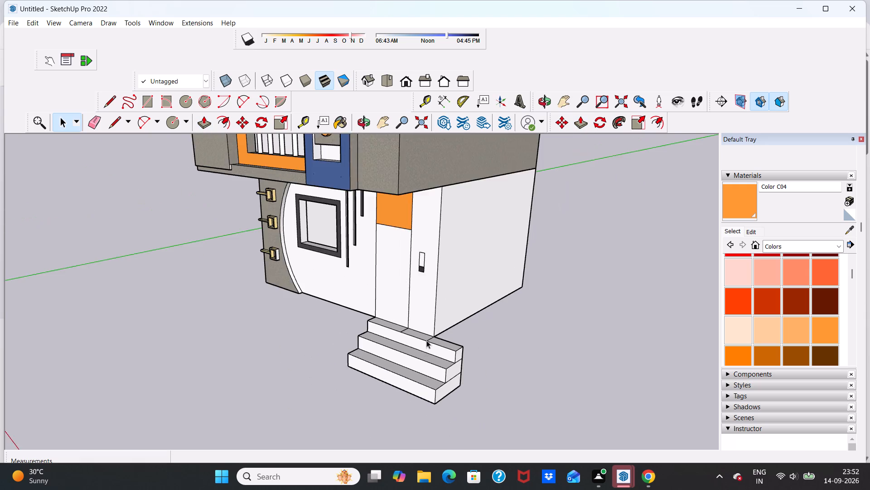
scroll(426, 340, down, 2)
middle_drag(322, 374, 447, 403)
scroll(447, 403, down, 4)
scroll(427, 367, up, 7)
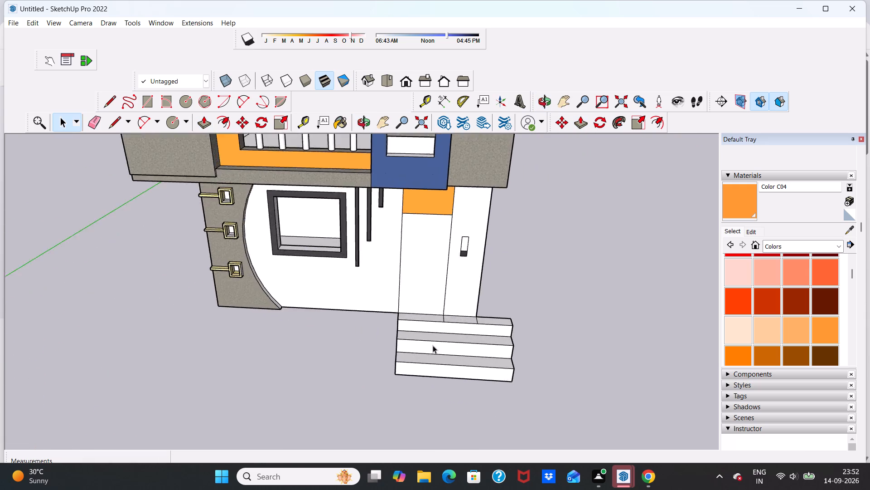
scroll(433, 345, up, 4)
scroll(454, 340, down, 9)
middle_drag(377, 418, 426, 367)
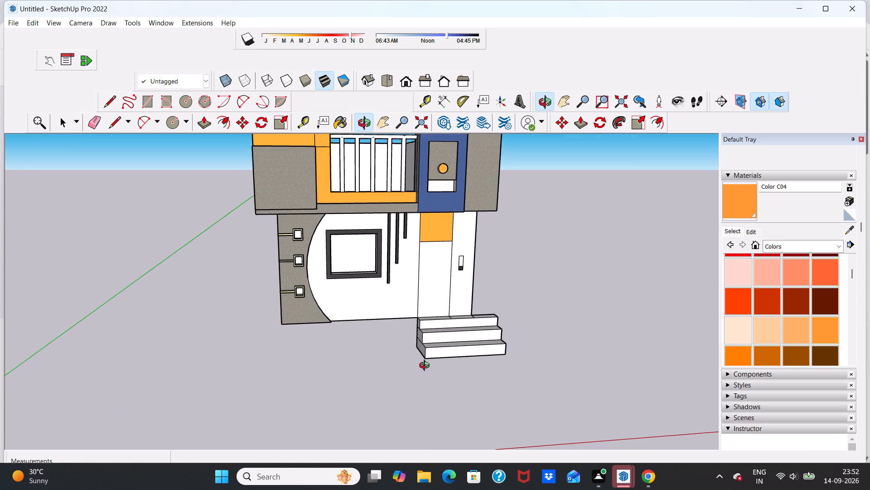
middle_drag(426, 367, 394, 326)
scroll(394, 329, down, 4)
scroll(397, 339, up, 4)
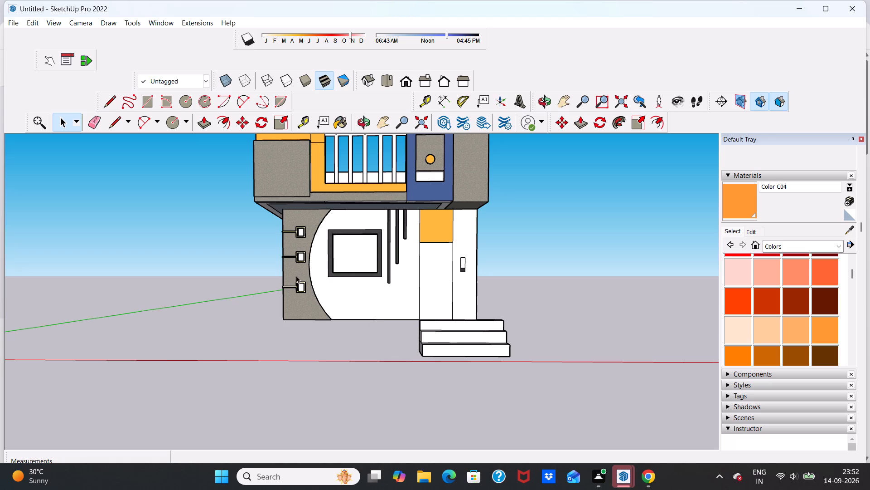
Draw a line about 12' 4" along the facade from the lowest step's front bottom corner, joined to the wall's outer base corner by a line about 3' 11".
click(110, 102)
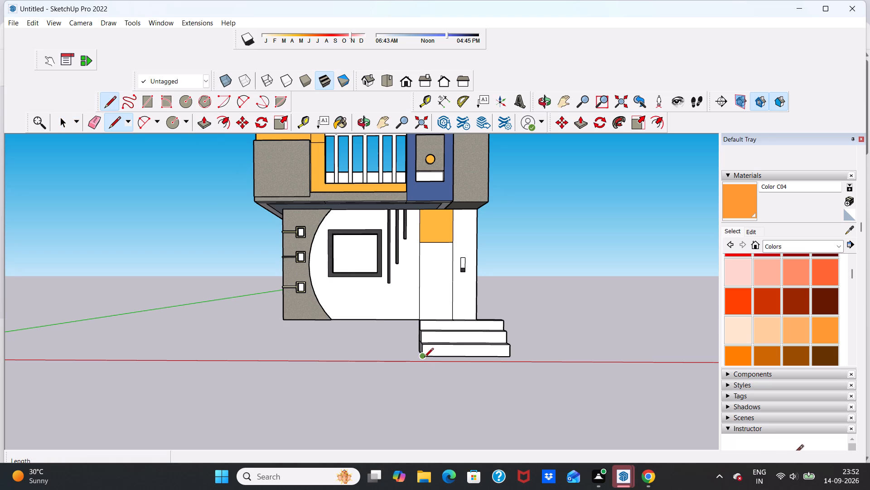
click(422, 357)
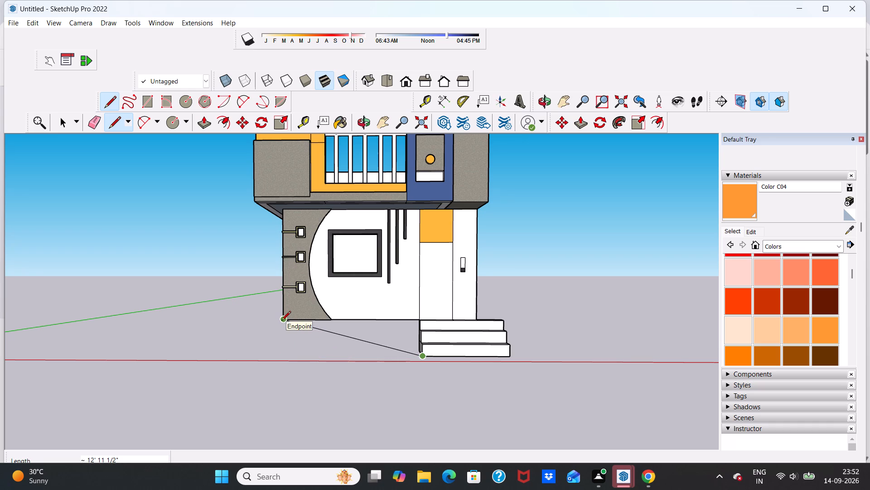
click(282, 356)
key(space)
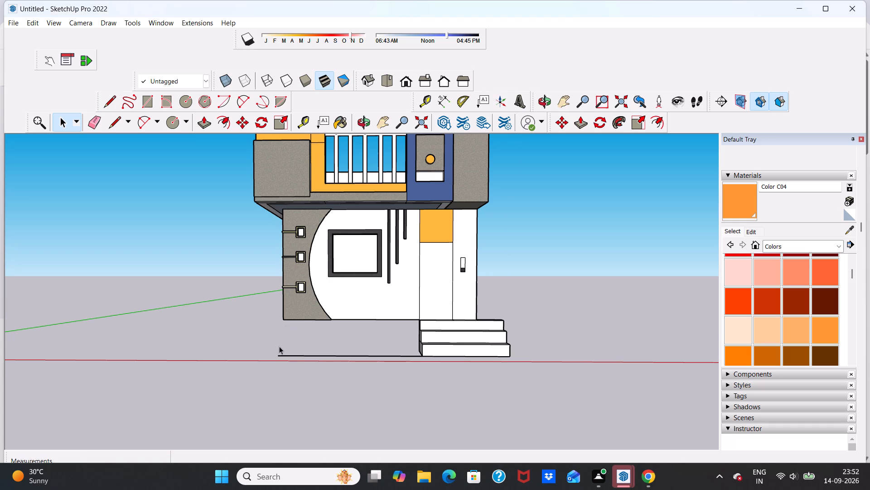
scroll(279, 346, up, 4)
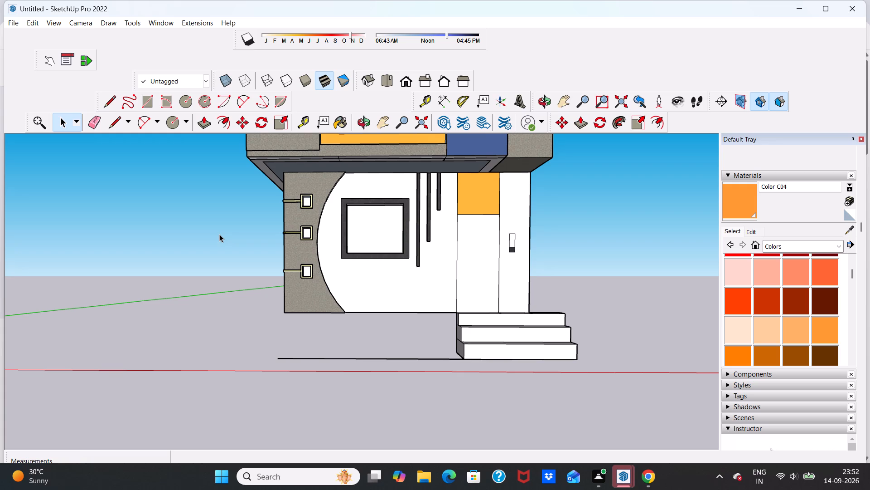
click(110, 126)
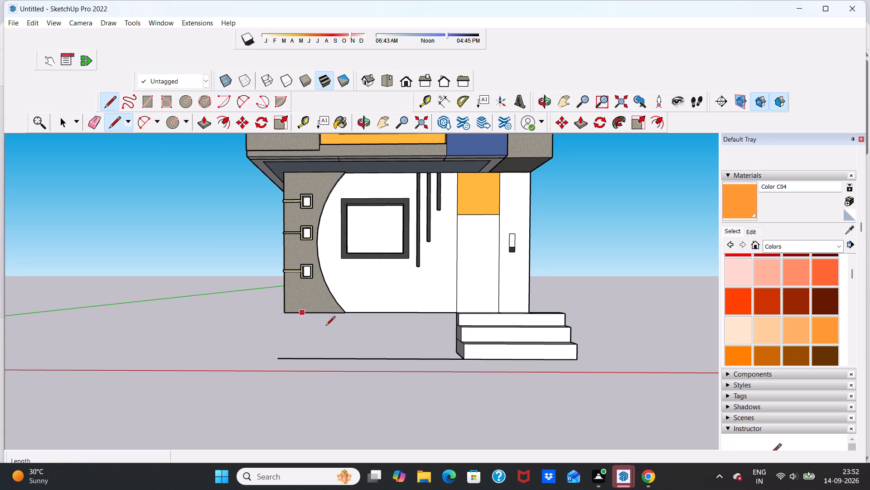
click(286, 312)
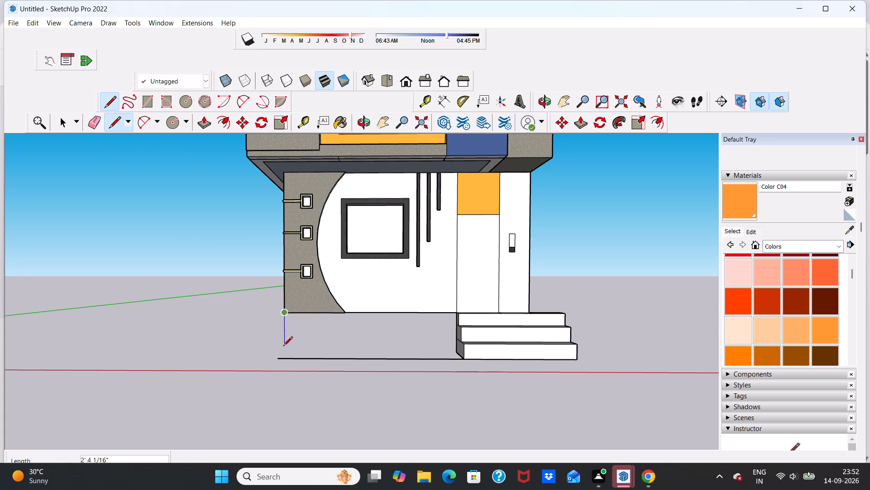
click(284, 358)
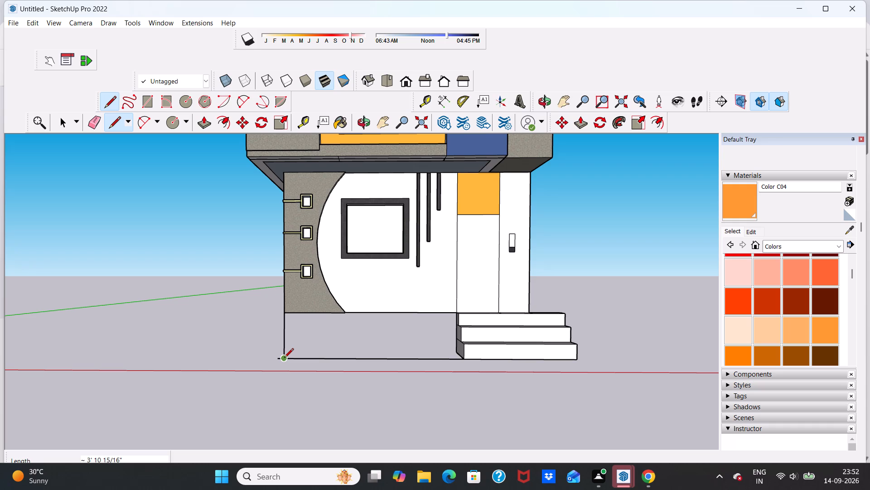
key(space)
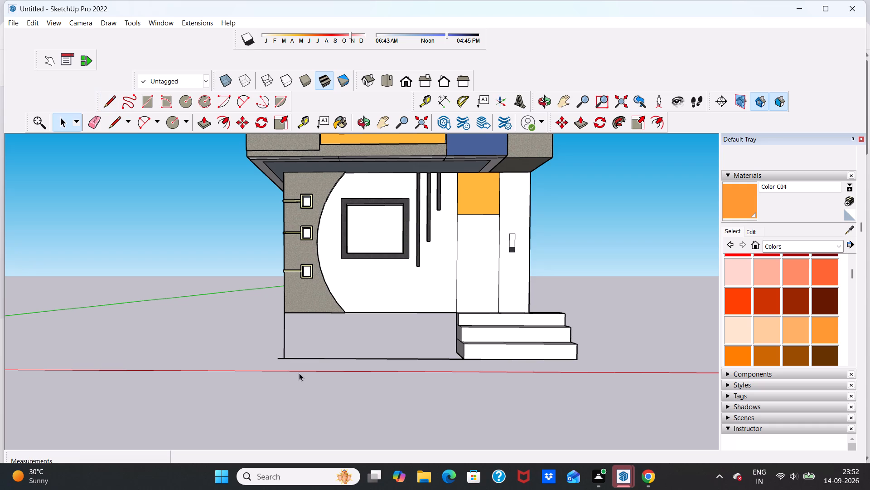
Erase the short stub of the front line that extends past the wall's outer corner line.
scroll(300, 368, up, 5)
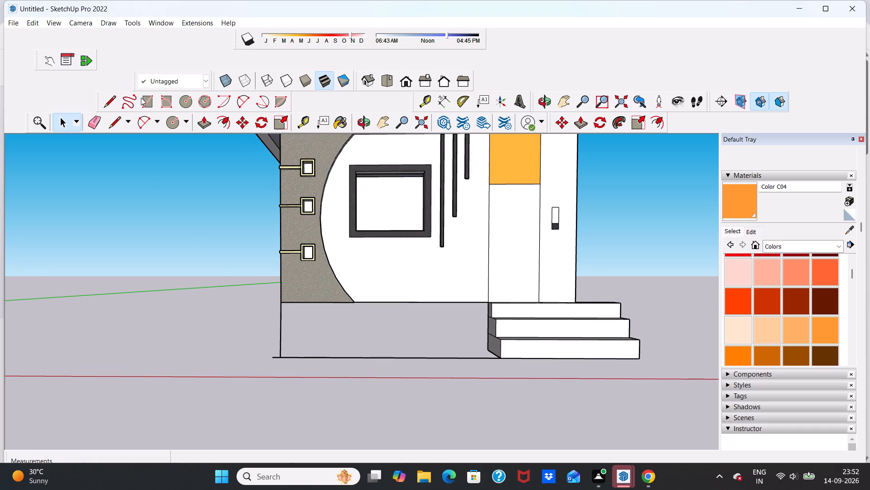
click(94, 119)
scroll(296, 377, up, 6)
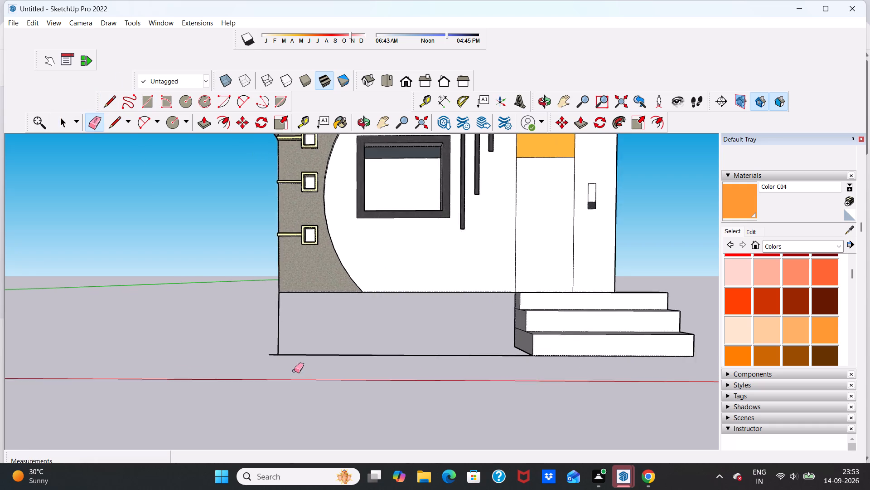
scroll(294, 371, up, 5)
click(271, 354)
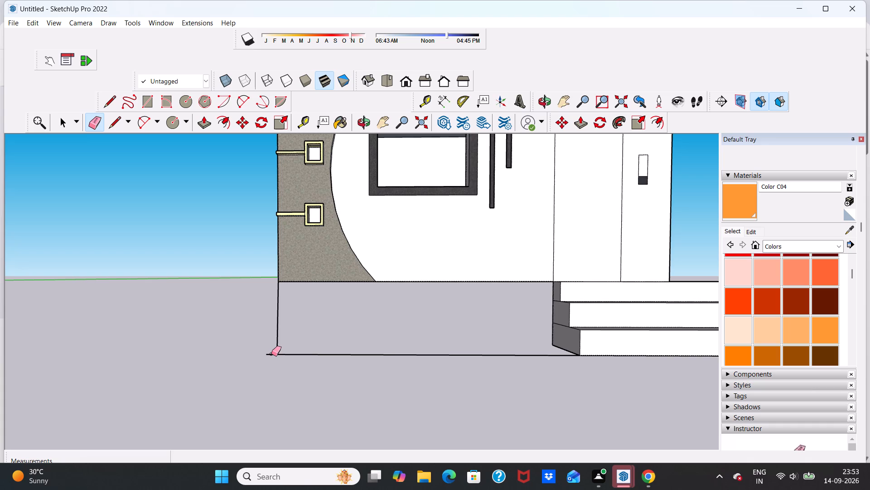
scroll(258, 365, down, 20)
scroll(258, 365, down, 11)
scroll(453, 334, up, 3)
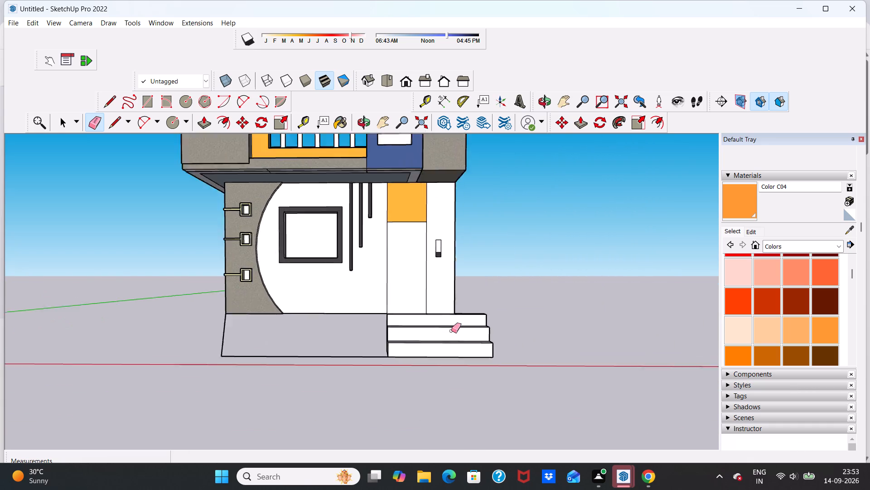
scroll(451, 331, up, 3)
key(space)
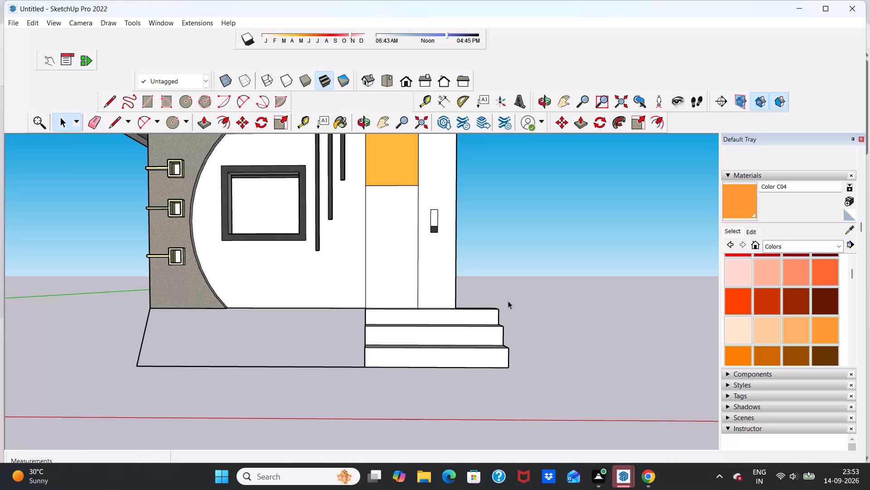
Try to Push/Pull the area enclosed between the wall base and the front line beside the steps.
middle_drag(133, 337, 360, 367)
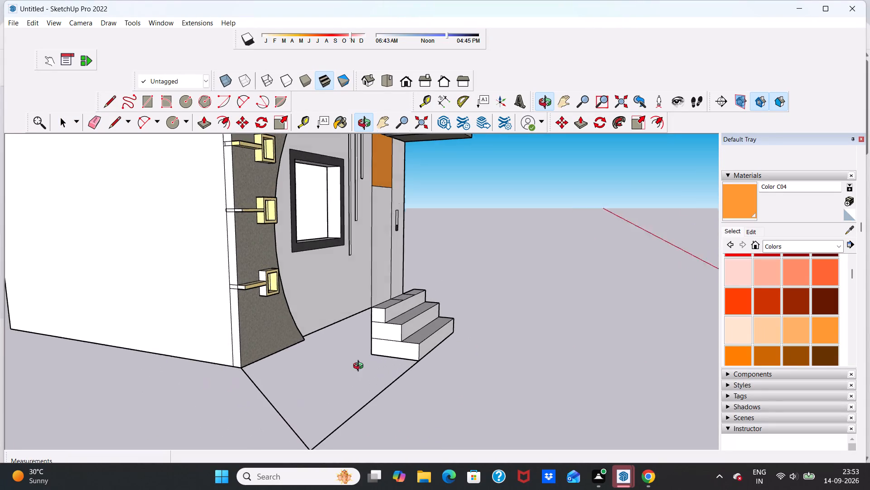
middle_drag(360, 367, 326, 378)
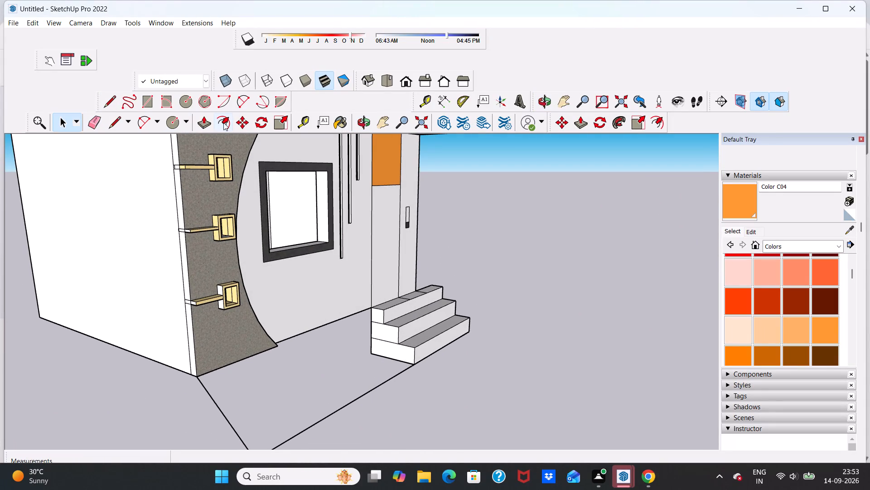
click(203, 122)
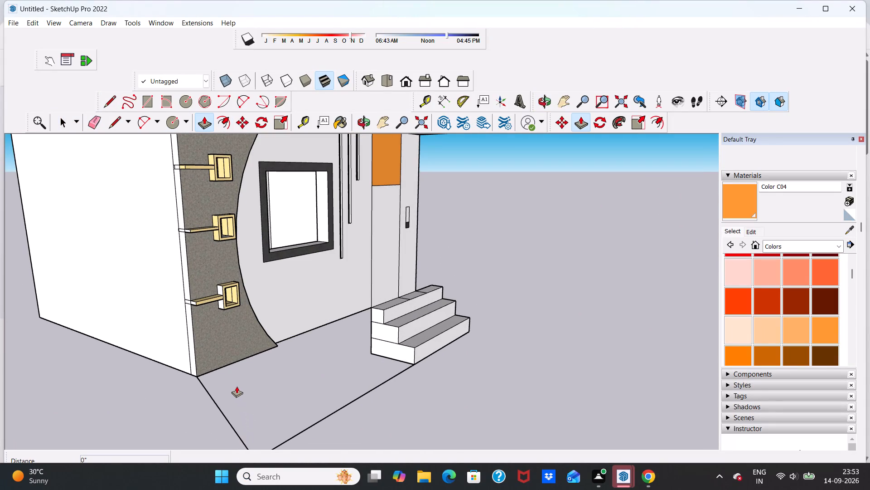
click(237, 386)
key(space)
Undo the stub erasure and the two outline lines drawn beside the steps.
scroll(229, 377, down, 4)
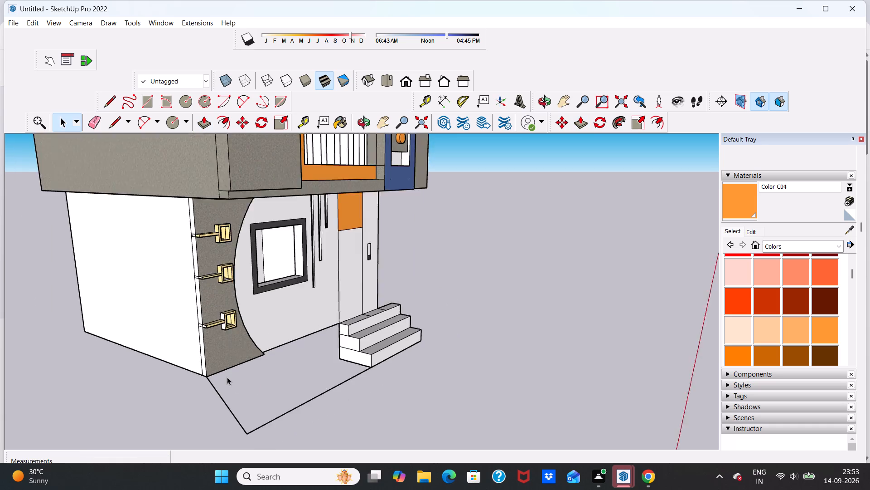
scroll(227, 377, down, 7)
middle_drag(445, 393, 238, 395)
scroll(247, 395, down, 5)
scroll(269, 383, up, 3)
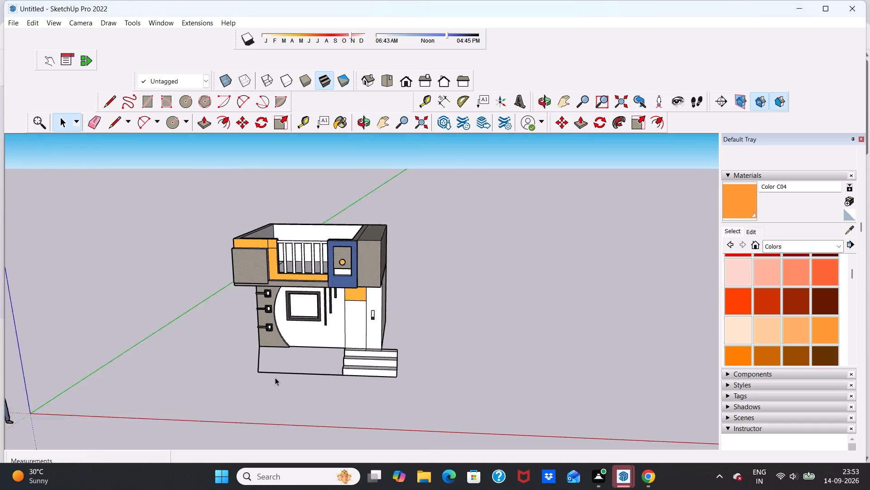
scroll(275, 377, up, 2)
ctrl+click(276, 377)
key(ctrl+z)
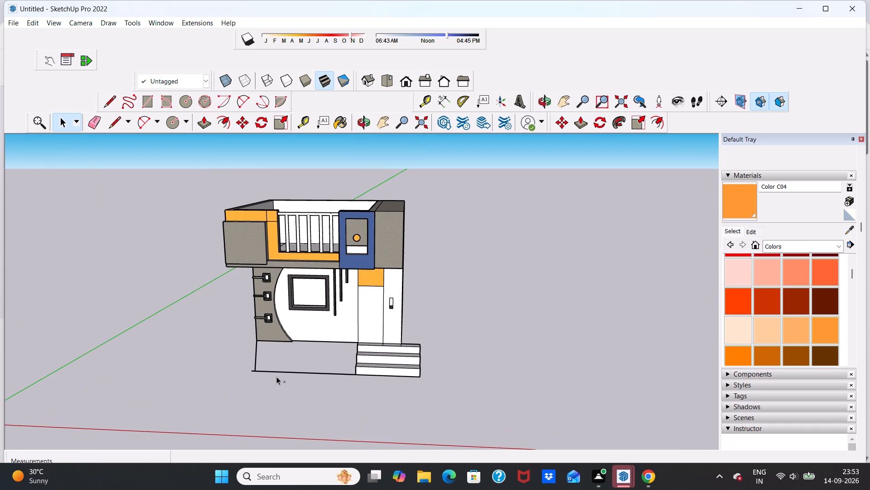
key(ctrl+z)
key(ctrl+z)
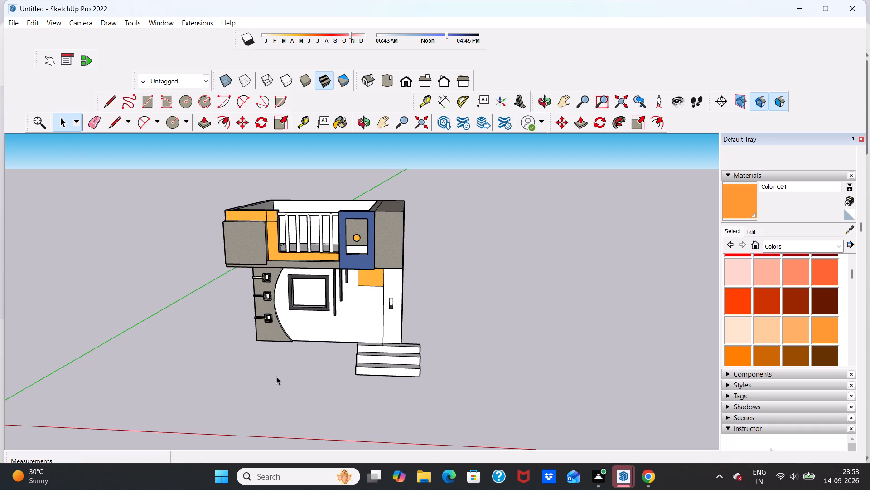
Draw a line about 12' long parallel to the facade from the lowest step's bottom corner nearest the wall, ending below the wall's outer corner.
scroll(329, 378, down, 4)
scroll(280, 424, up, 8)
middle_drag(304, 365, 341, 368)
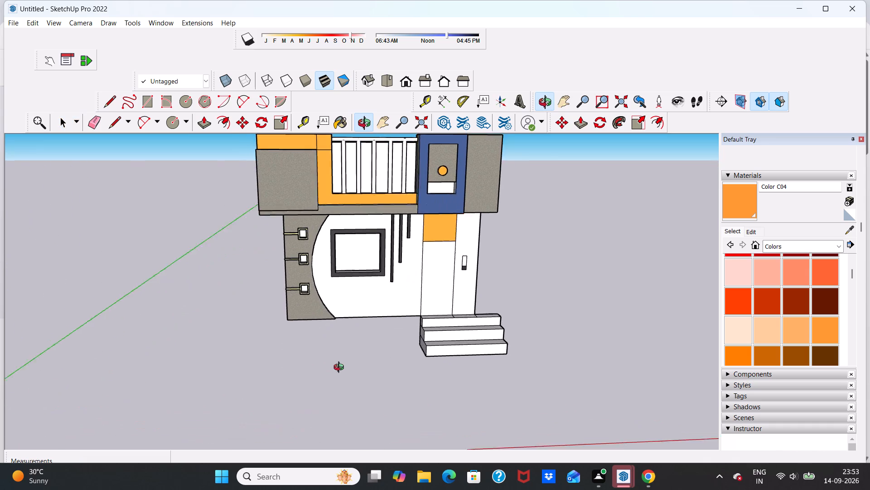
middle_drag(341, 368, 452, 356)
scroll(425, 332, up, 3)
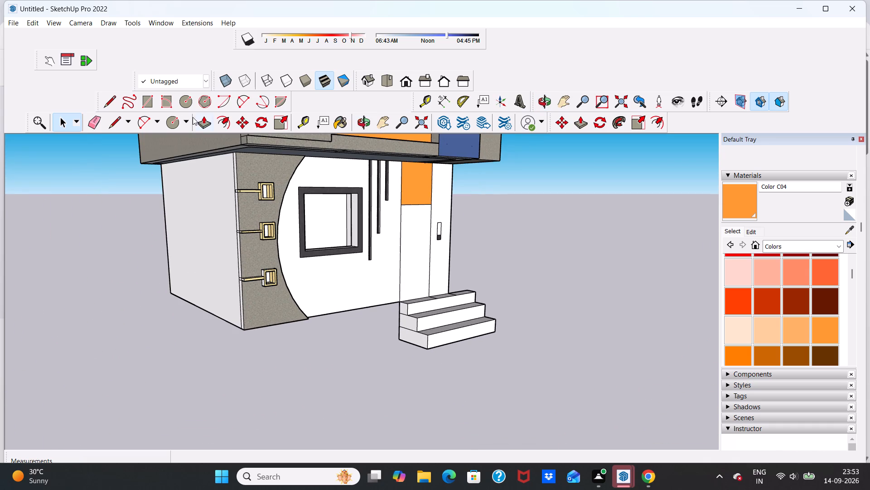
click(111, 119)
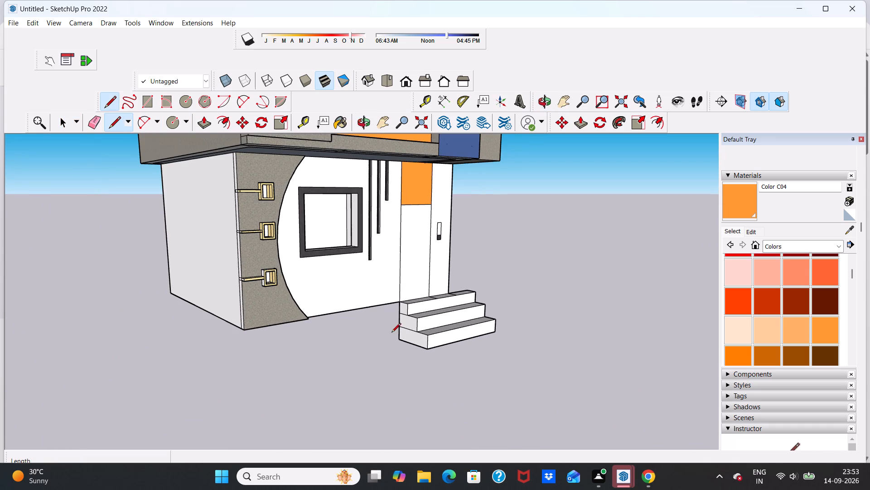
click(398, 340)
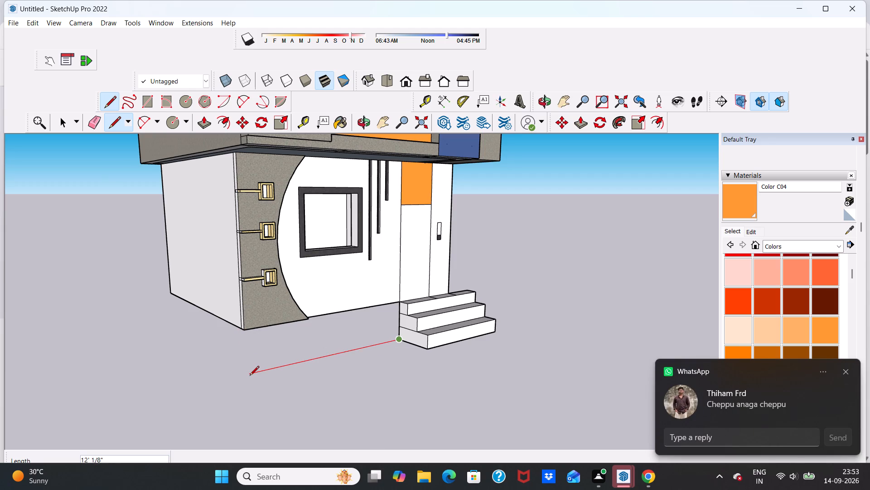
click(248, 377)
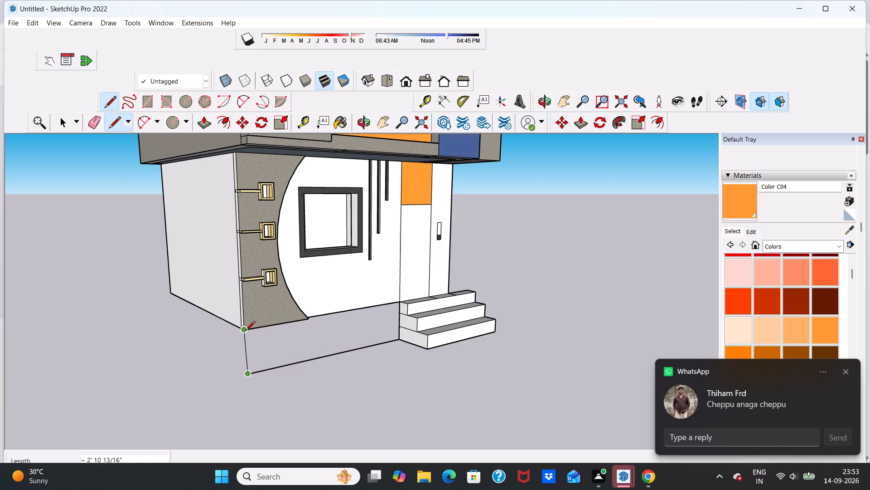
key(space)
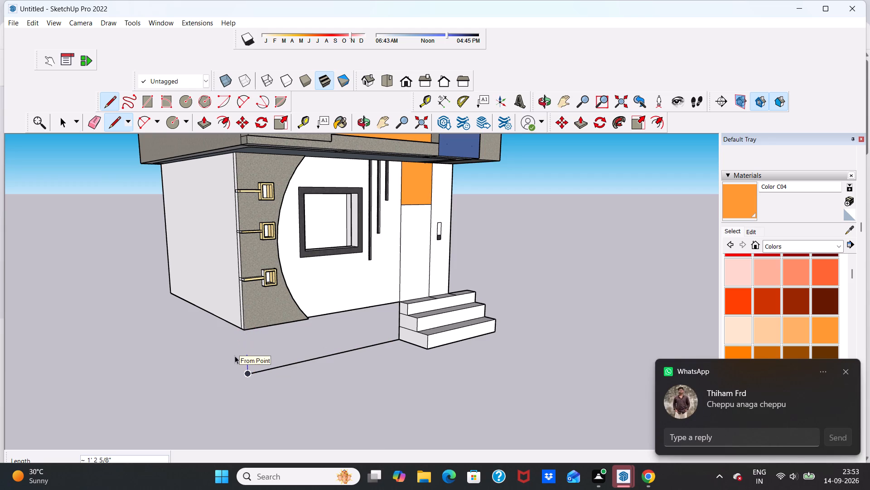
Draw a vertical line about 2' 8" down from the wall's outer base corner, slightly past the level of the bottom line.
scroll(264, 425, up, 1)
middle_drag(329, 325, 298, 342)
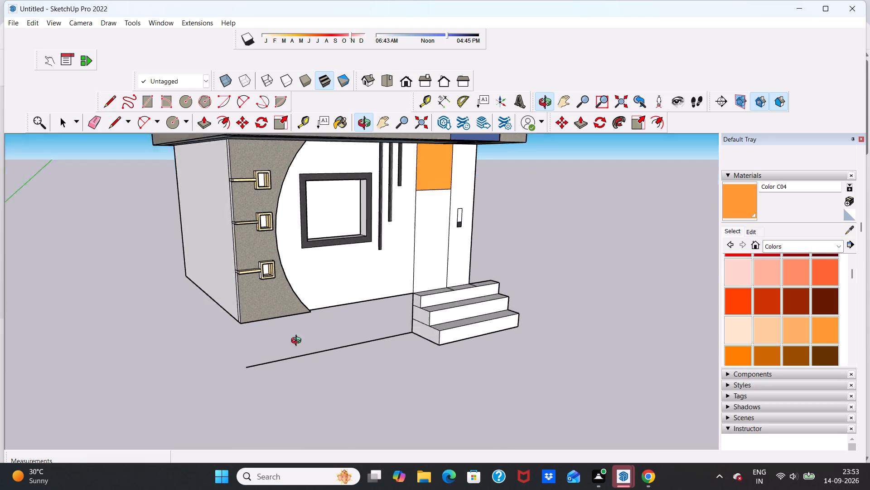
middle_drag(298, 342, 241, 352)
scroll(212, 328, up, 3)
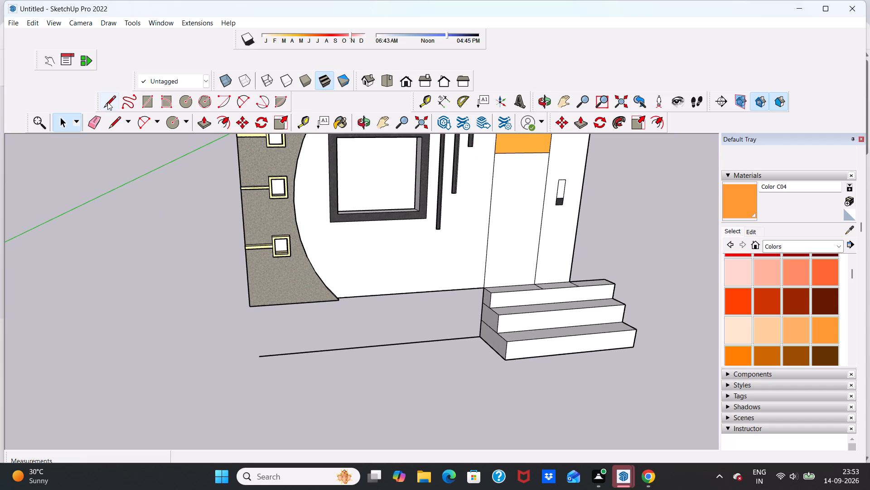
click(110, 99)
scroll(273, 348, up, 5)
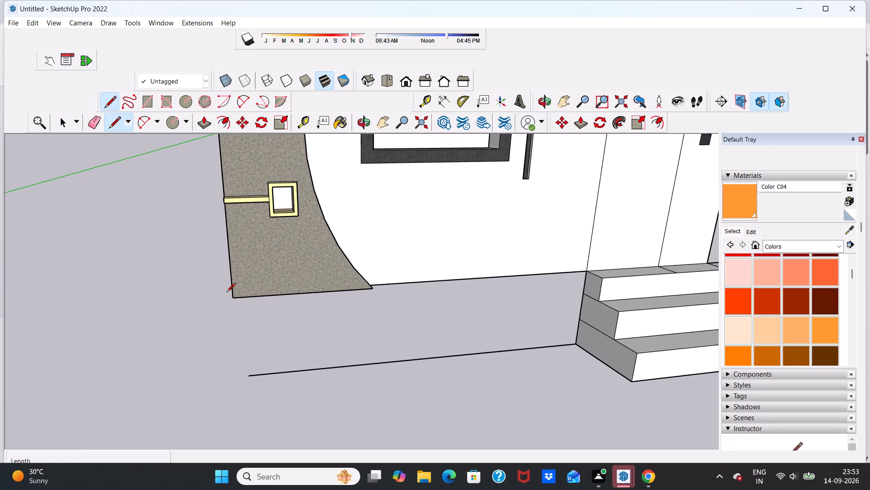
click(232, 299)
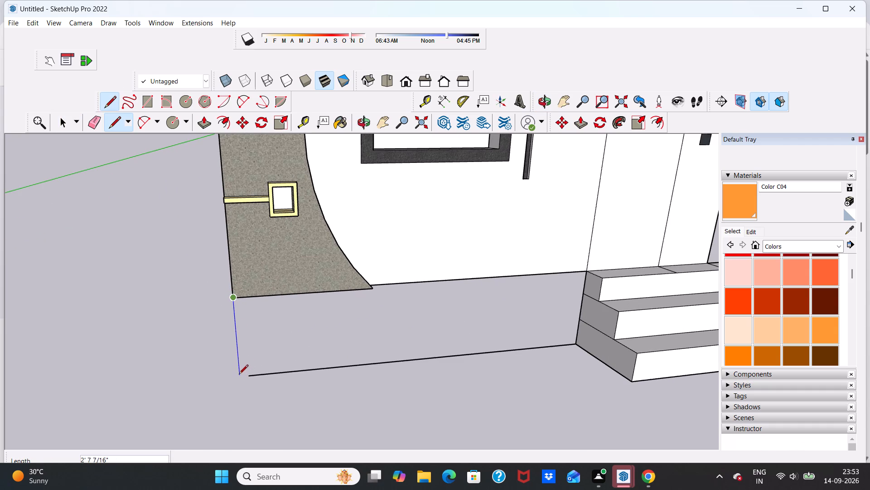
click(240, 377)
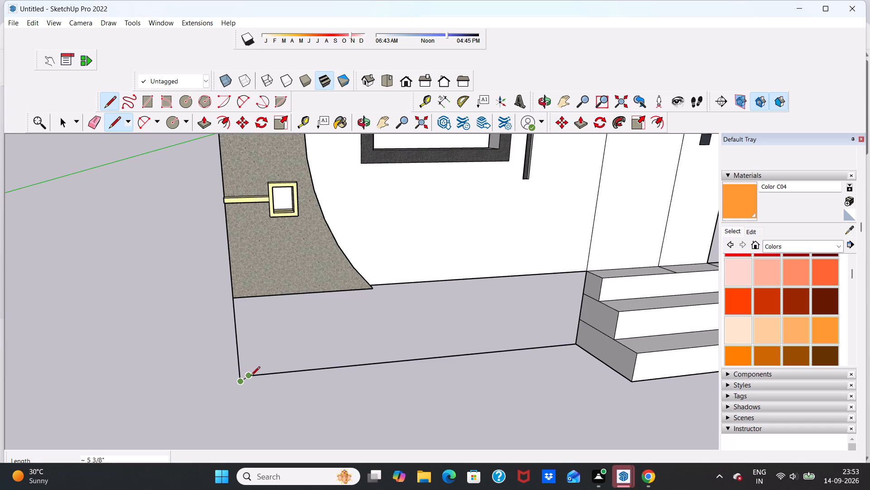
key(space)
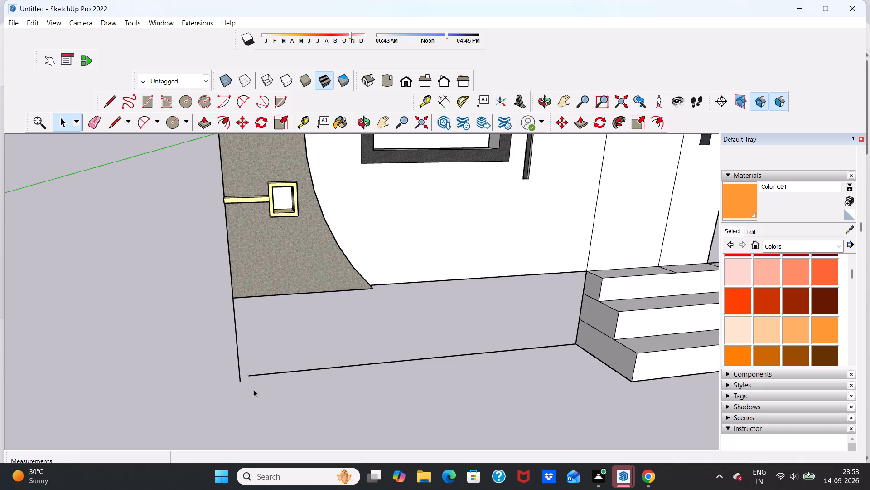
Extend the bottom line's free end towards the vertical line below the wall's outer corner.
scroll(252, 309, up, 6)
click(110, 122)
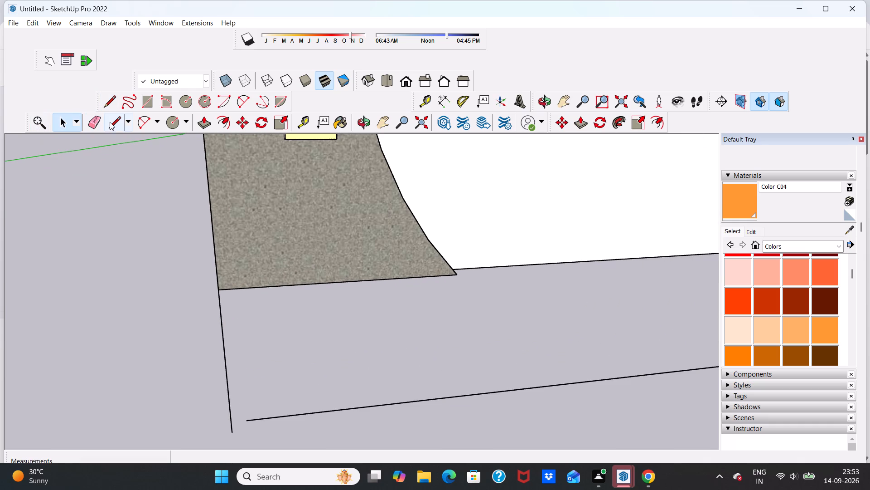
click(245, 421)
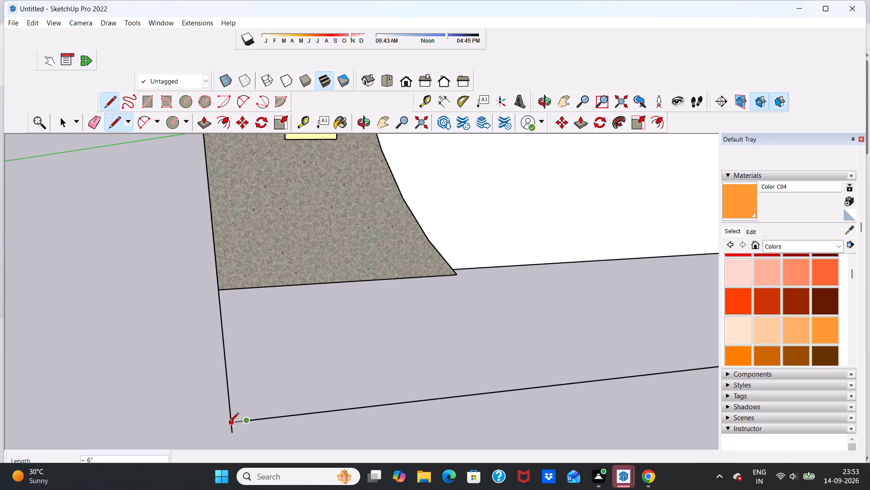
scroll(231, 421, up, 8)
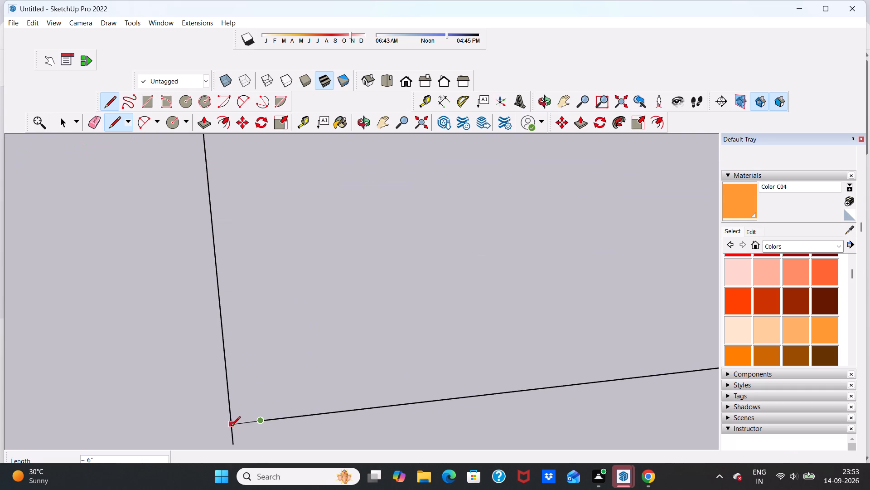
click(259, 423)
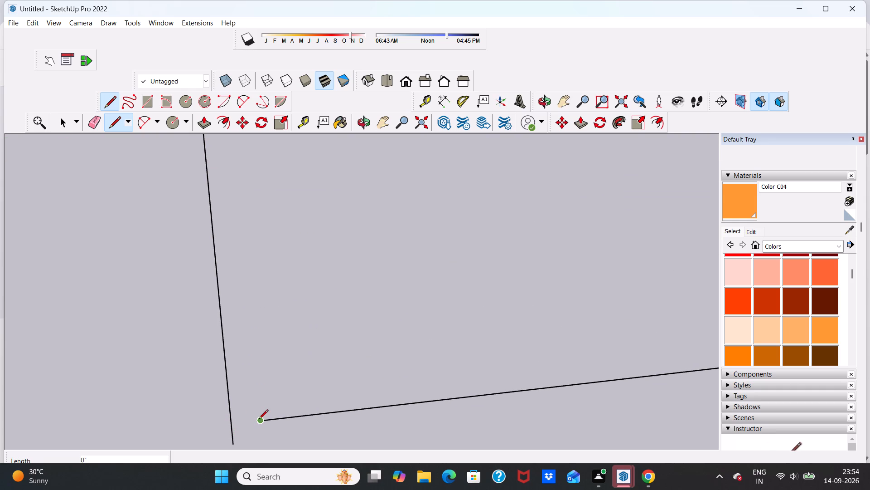
click(258, 420)
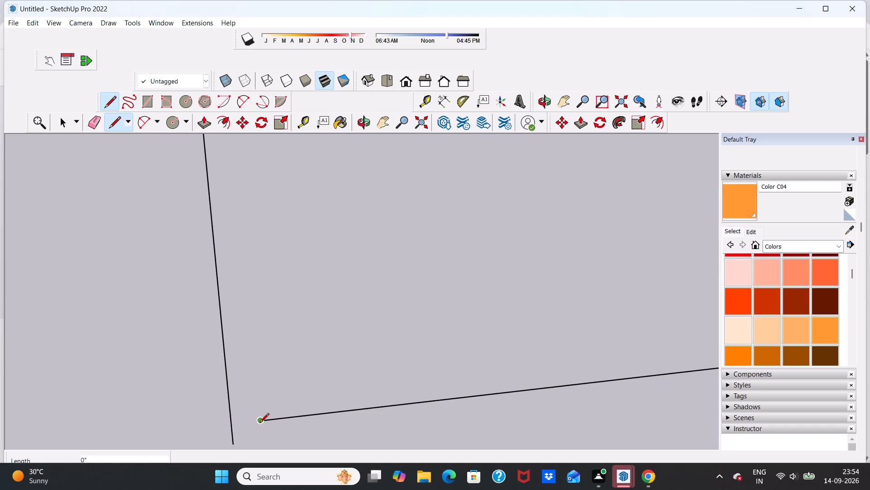
click(260, 423)
click(235, 424)
key(space)
Close the remaining gap between the bottom line's end and the vertical line with a short line about 4 3/4" long.
scroll(277, 421, down, 3)
scroll(221, 288, down, 3)
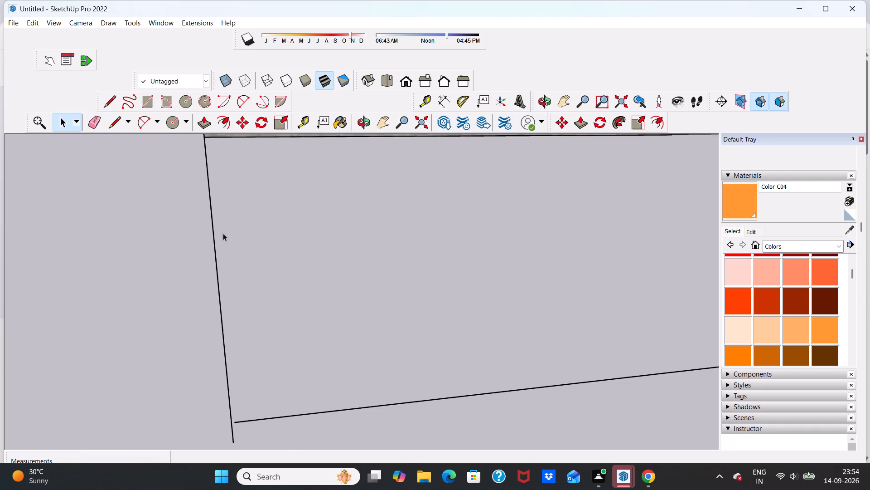
scroll(223, 233, down, 8)
scroll(215, 398, up, 6)
scroll(237, 409, up, 17)
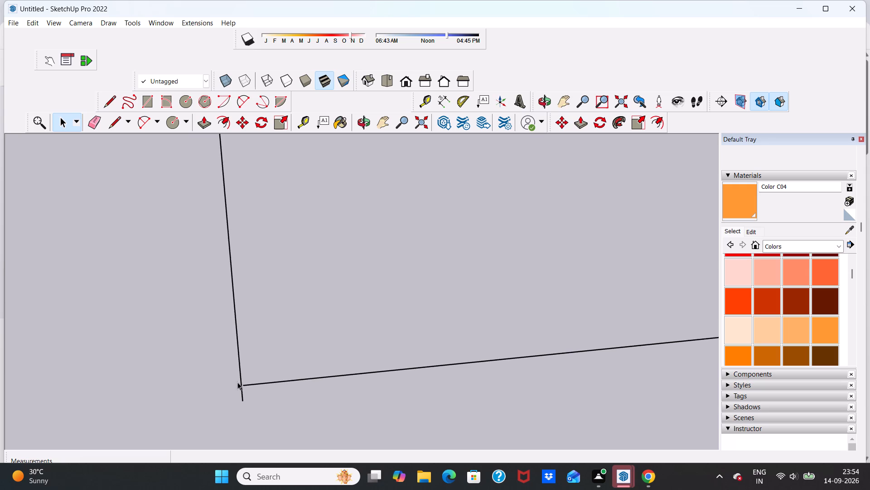
scroll(237, 382, up, 17)
scroll(232, 356, down, 7)
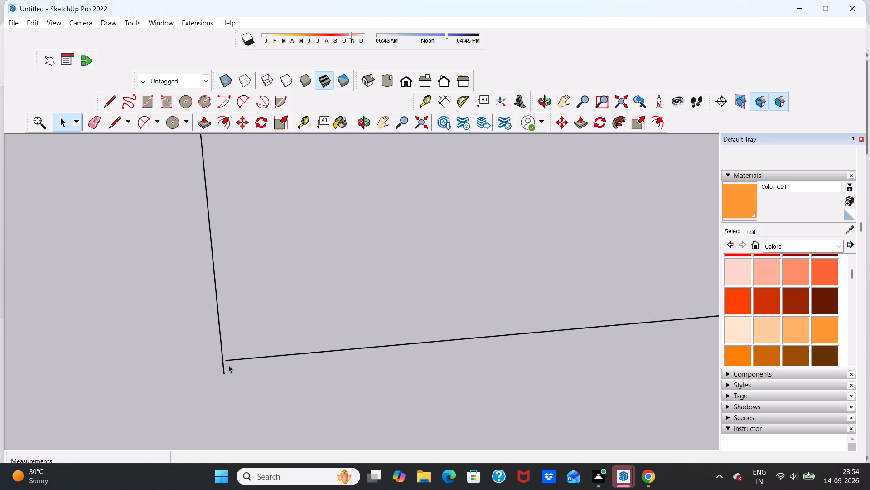
scroll(229, 363, up, 5)
click(113, 124)
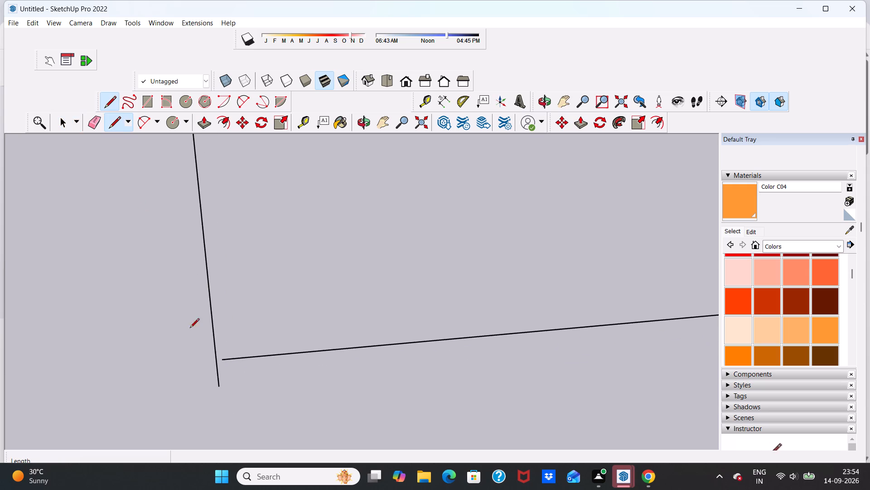
click(223, 358)
scroll(215, 361, up, 8)
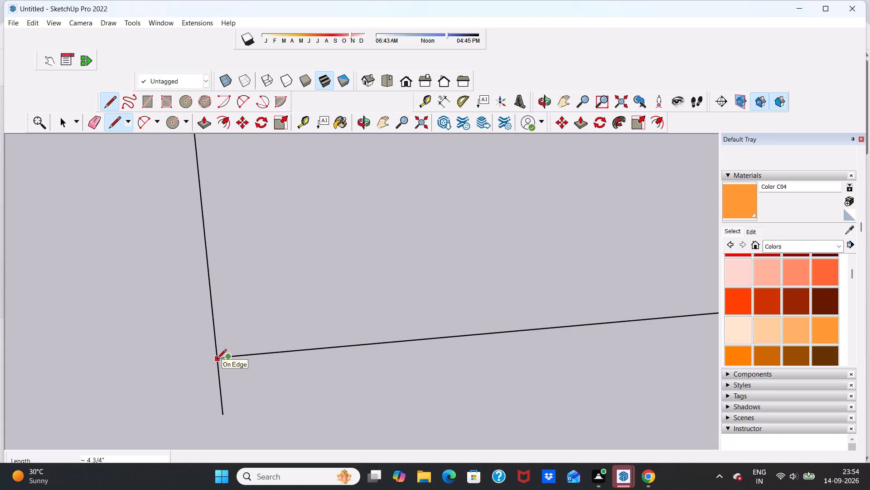
click(217, 358)
key(space)
Erase the short stub of the vertical line that extends below the bottom line at the outer corner.
scroll(221, 365, up, 6)
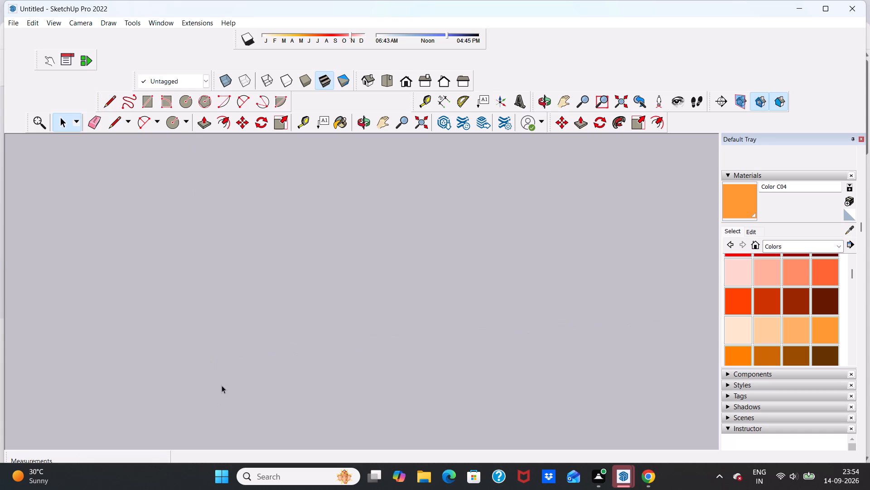
scroll(221, 383, down, 13)
scroll(230, 389, up, 6)
scroll(237, 378, down, 20)
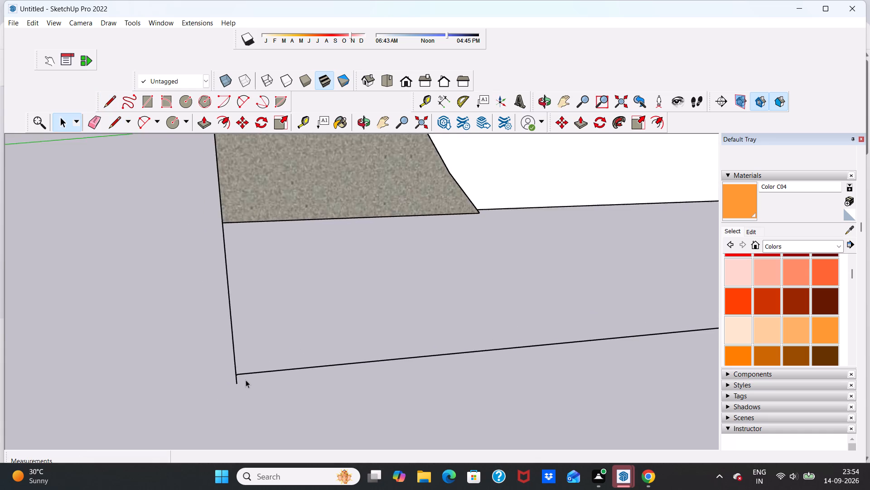
scroll(246, 380, down, 20)
scroll(266, 390, up, 18)
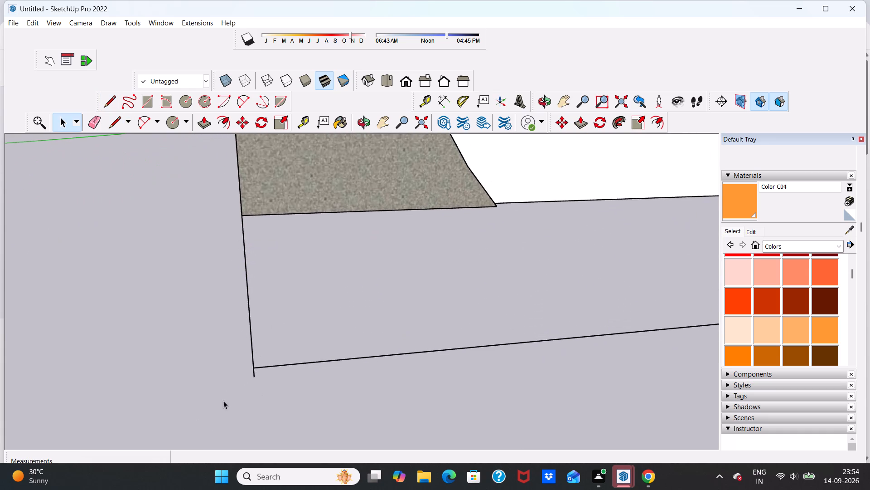
scroll(223, 401, up, 20)
scroll(223, 401, up, 18)
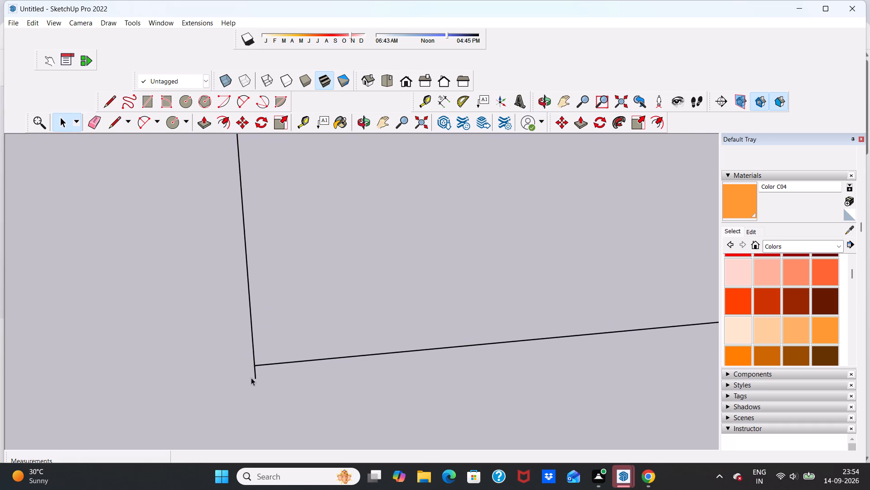
scroll(251, 377, up, 8)
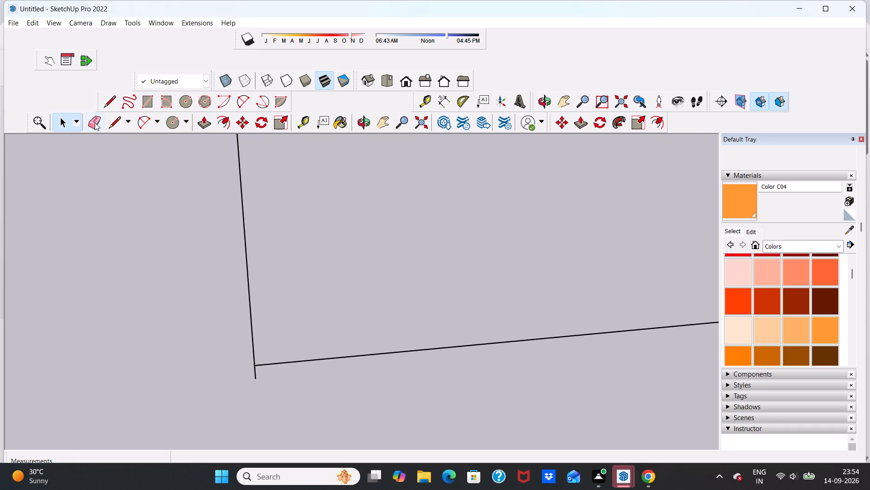
click(94, 122)
scroll(259, 373, up, 5)
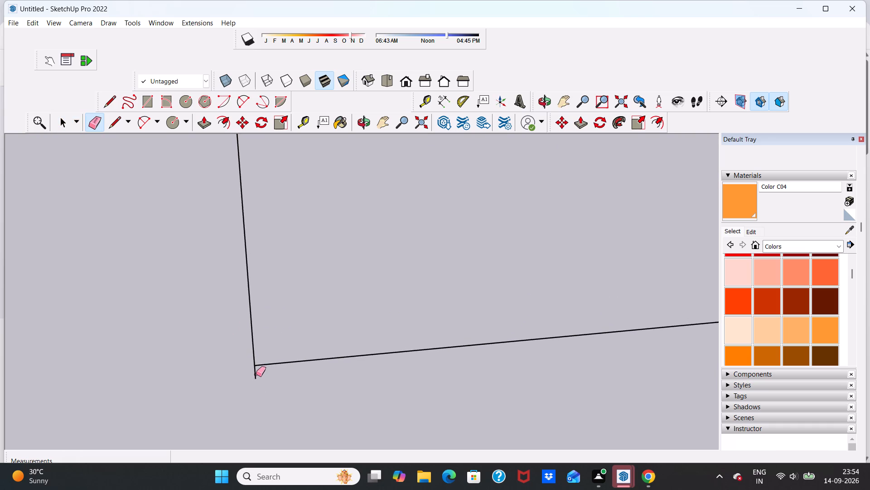
click(256, 374)
scroll(256, 374, down, 20)
scroll(256, 374, down, 6)
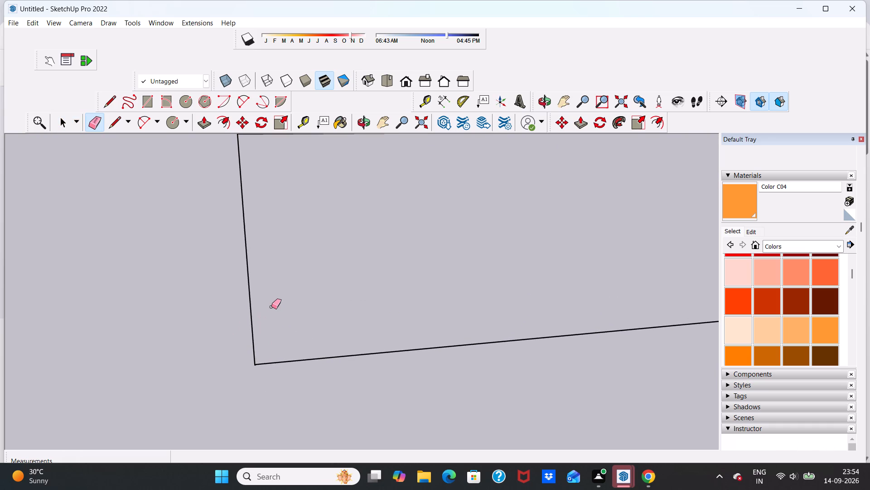
key(space)
scroll(272, 304, down, 13)
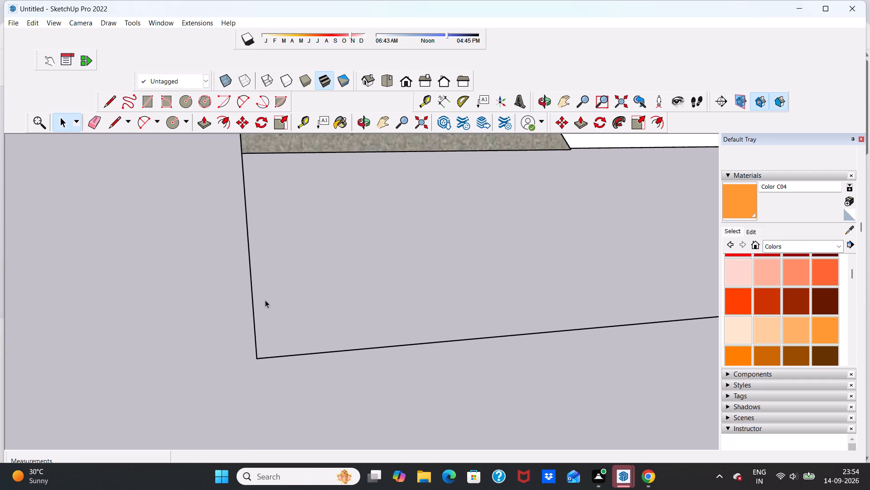
scroll(265, 300, down, 20)
scroll(265, 300, down, 13)
middle_drag(245, 290, 294, 334)
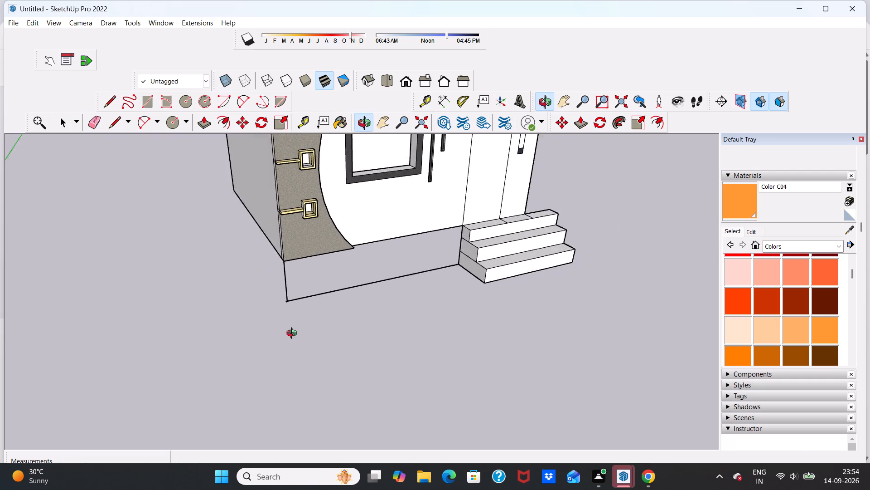
middle_drag(294, 334, 325, 344)
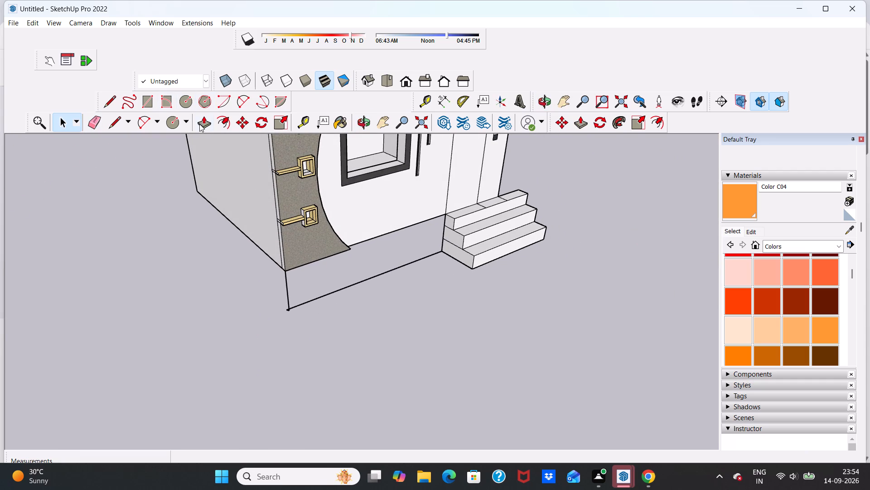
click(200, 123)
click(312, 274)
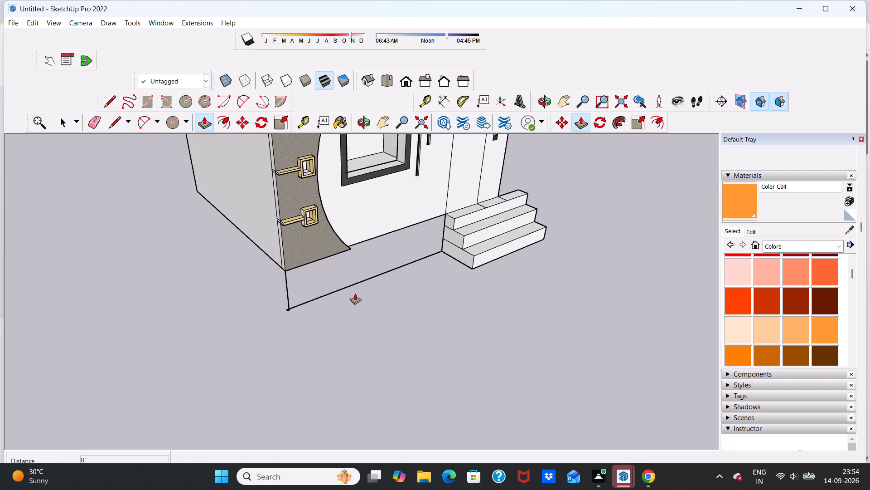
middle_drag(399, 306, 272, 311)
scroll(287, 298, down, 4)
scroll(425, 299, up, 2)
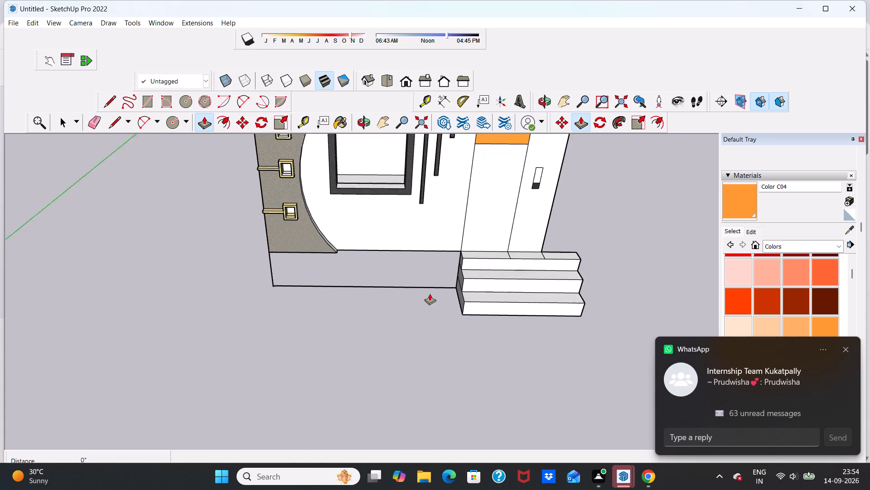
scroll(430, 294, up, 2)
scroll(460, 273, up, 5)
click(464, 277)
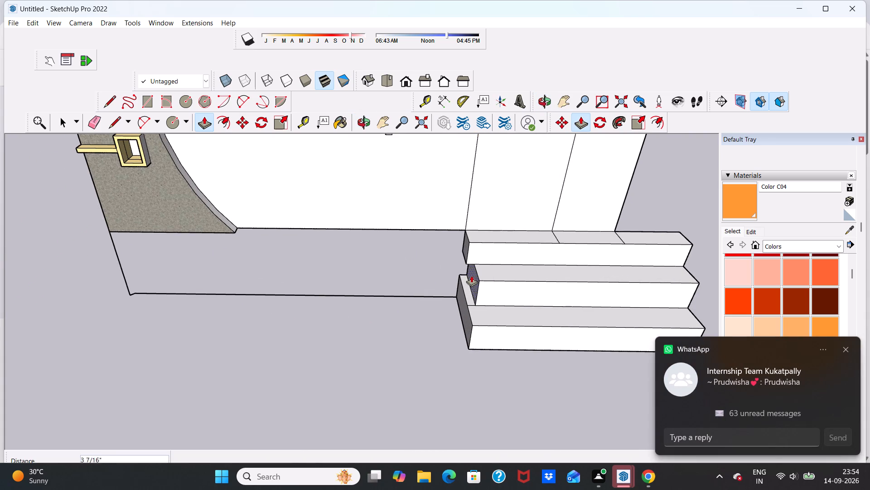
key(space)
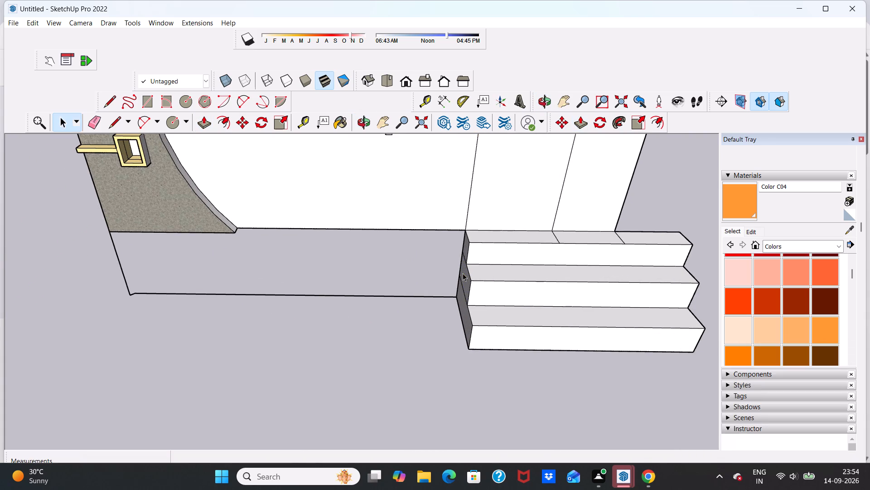
Erase the two edges dividing the side face of the entrance steps so the three risers share one face.
middle_drag(358, 265, 581, 247)
scroll(438, 269, up, 6)
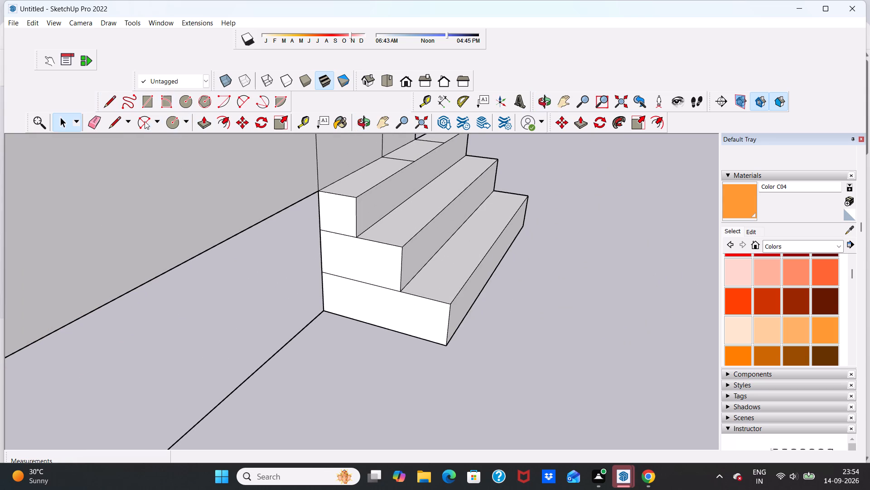
drag(93, 120, 99, 128)
scroll(384, 299, up, 9)
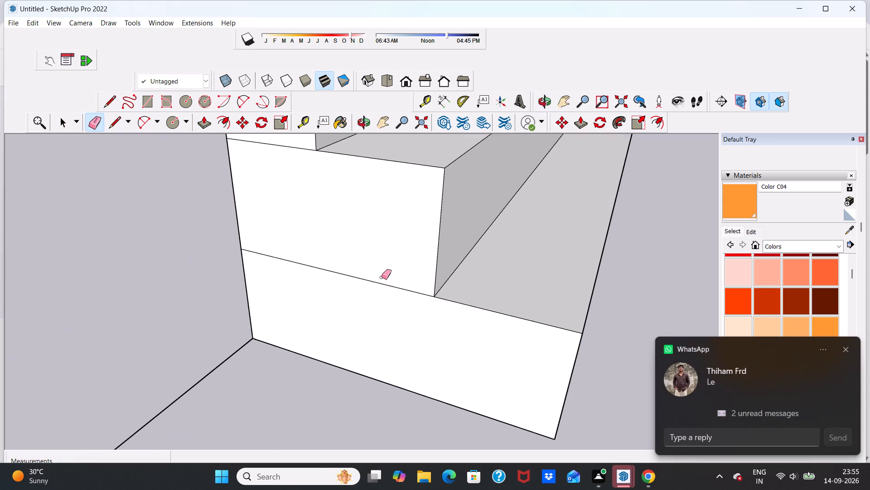
scroll(391, 287, down, 5)
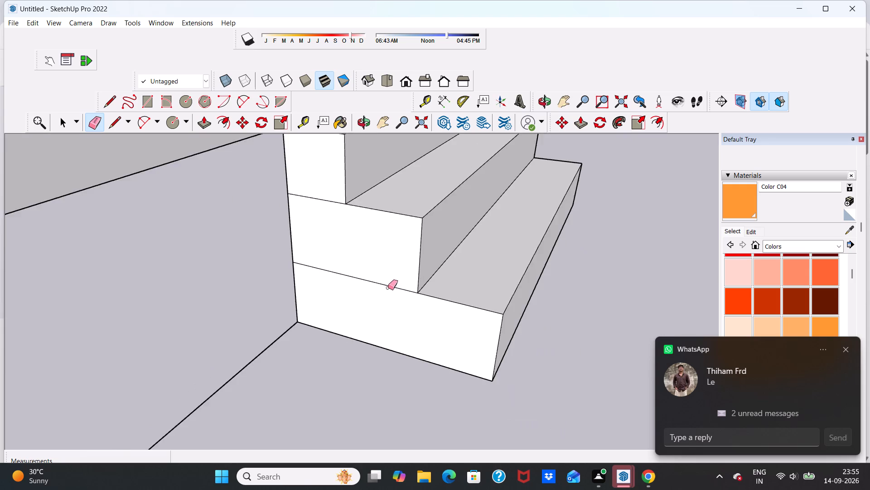
scroll(388, 288, down, 6)
scroll(341, 240, up, 10)
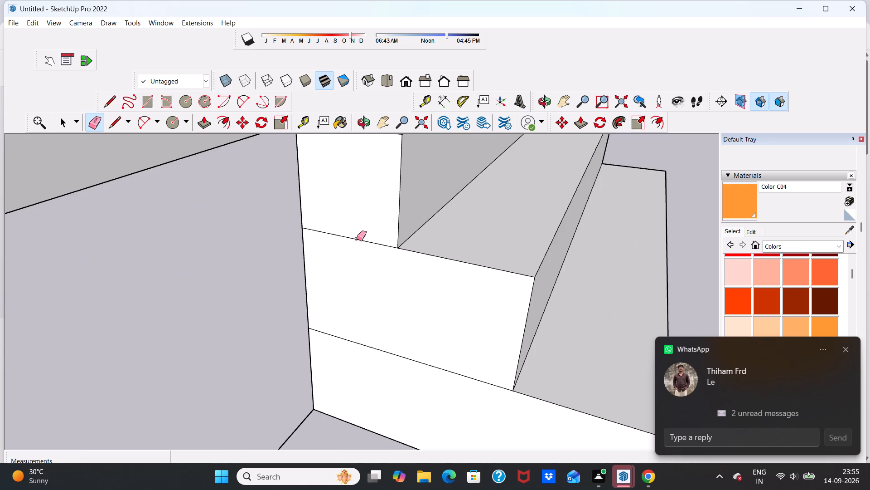
click(357, 239)
scroll(371, 252, down, 11)
scroll(415, 290, up, 13)
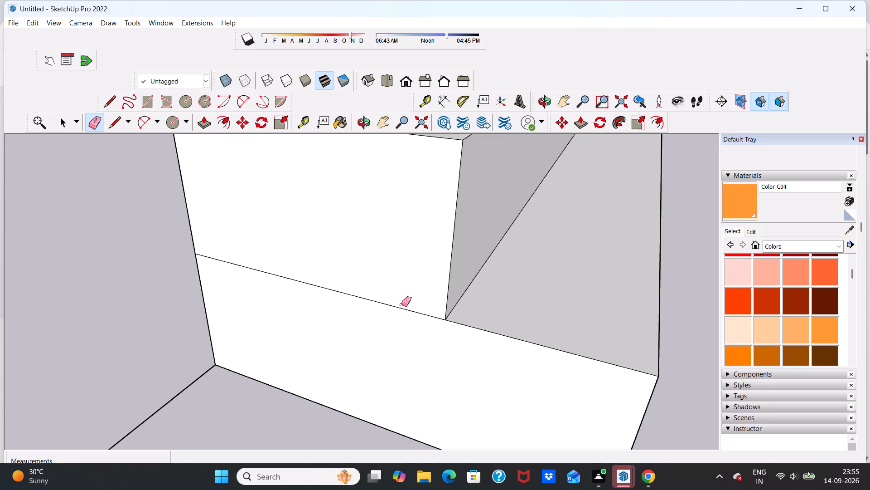
click(398, 306)
scroll(399, 305, down, 6)
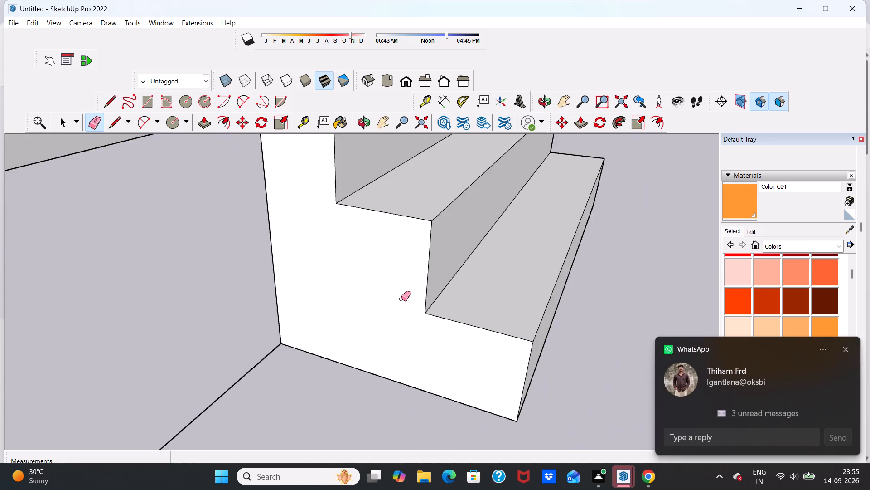
scroll(401, 299, down, 17)
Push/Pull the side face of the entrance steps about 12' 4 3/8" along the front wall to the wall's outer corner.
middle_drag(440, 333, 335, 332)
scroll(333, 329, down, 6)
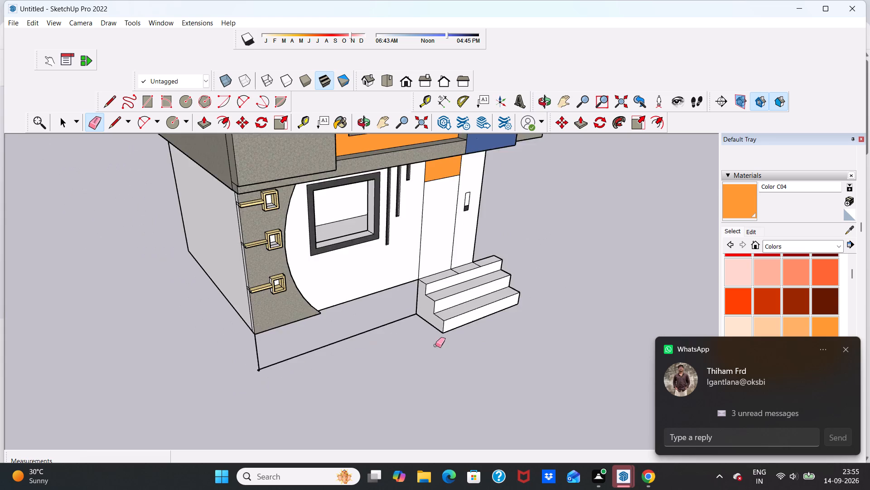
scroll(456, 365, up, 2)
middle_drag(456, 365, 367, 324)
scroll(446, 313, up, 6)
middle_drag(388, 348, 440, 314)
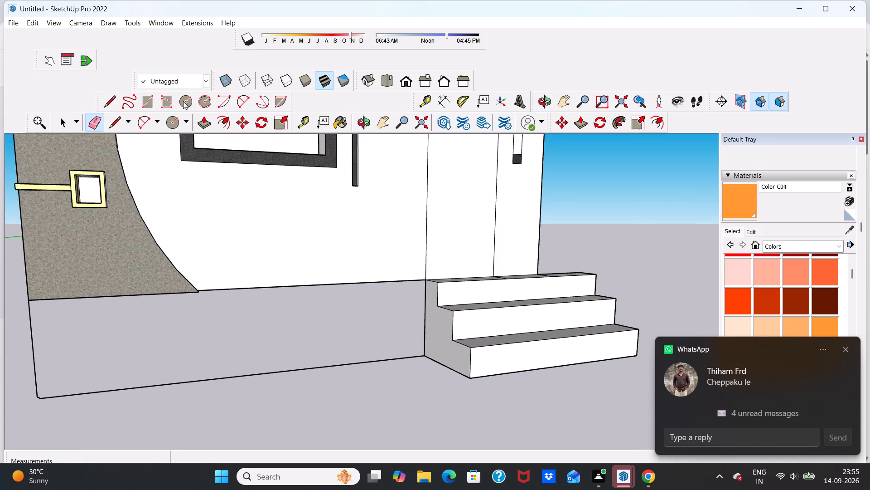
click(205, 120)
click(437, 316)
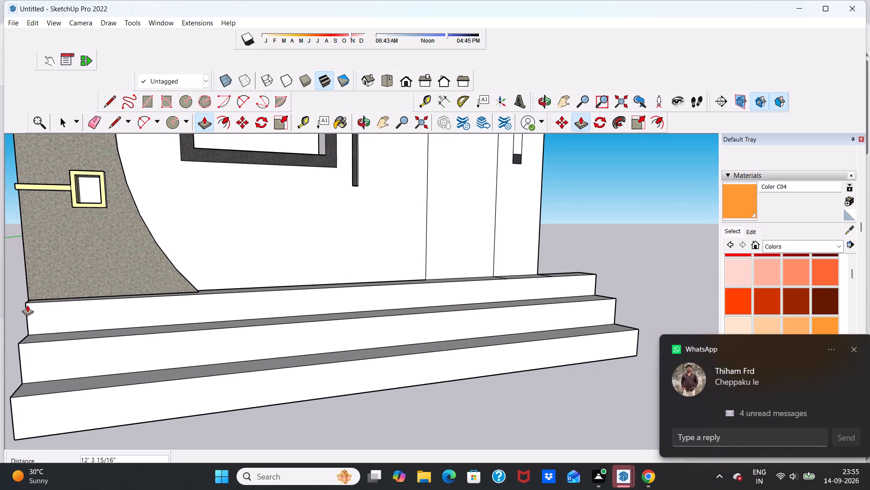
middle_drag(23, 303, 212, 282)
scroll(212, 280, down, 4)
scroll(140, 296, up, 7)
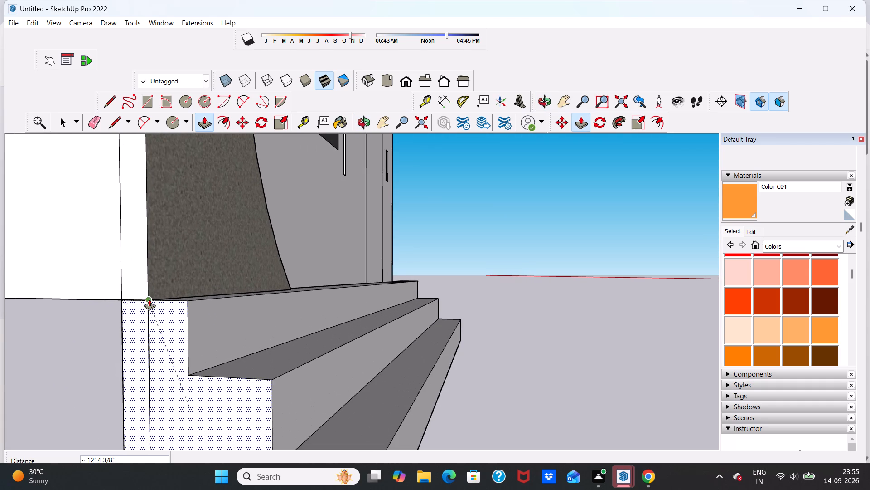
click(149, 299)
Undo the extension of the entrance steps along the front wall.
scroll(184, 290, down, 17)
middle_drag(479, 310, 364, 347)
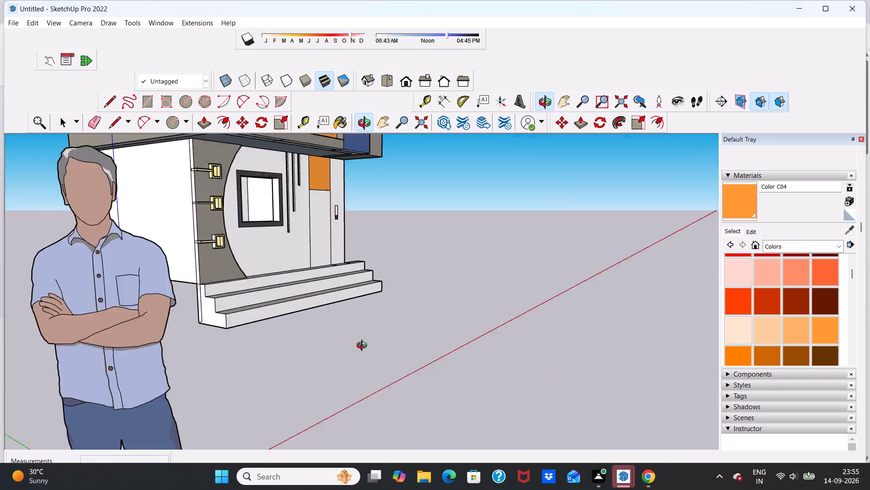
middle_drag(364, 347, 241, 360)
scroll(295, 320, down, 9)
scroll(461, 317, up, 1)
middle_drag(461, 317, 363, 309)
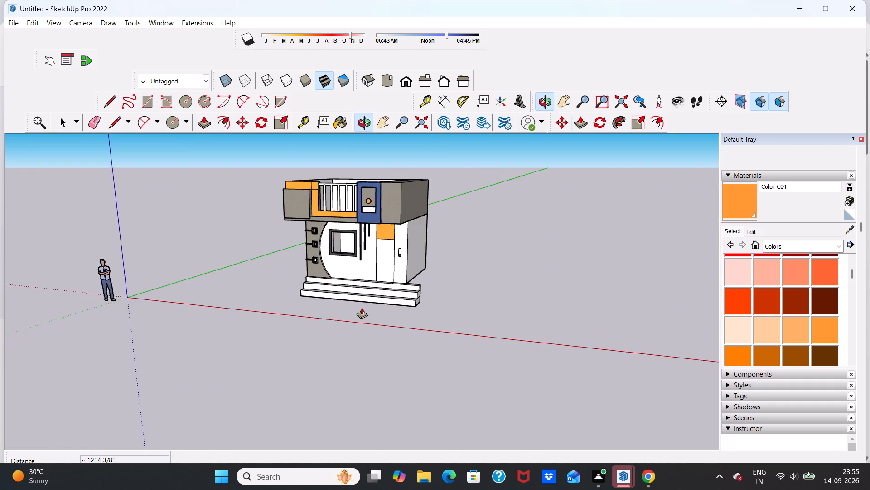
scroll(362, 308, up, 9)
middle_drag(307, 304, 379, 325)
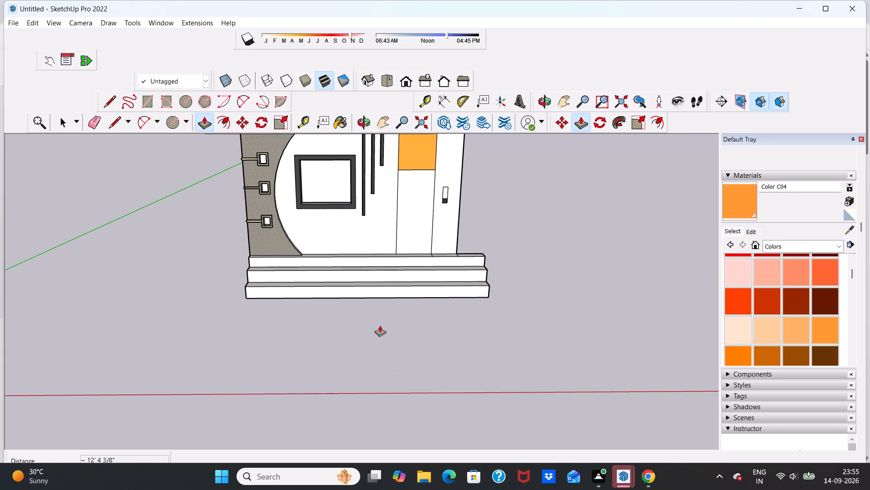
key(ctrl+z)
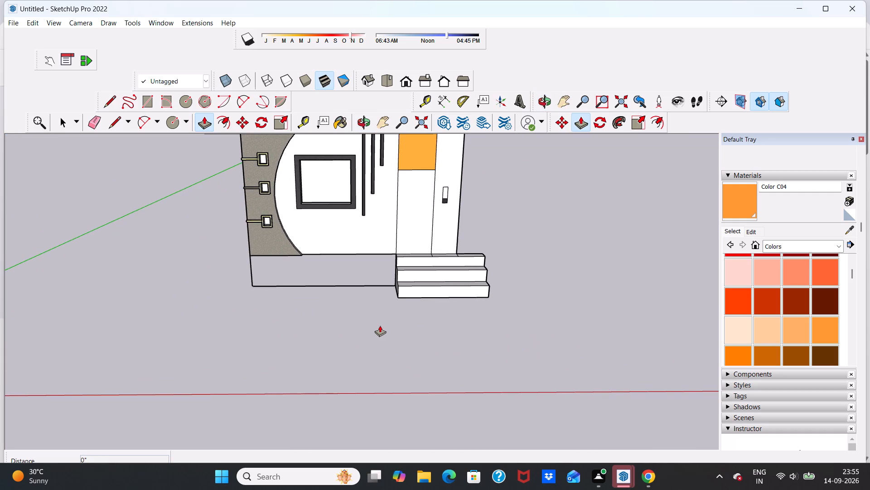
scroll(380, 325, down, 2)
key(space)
Examine the side of the entrance steps and the base outline below the front wall from several angles.
scroll(342, 345, up, 1)
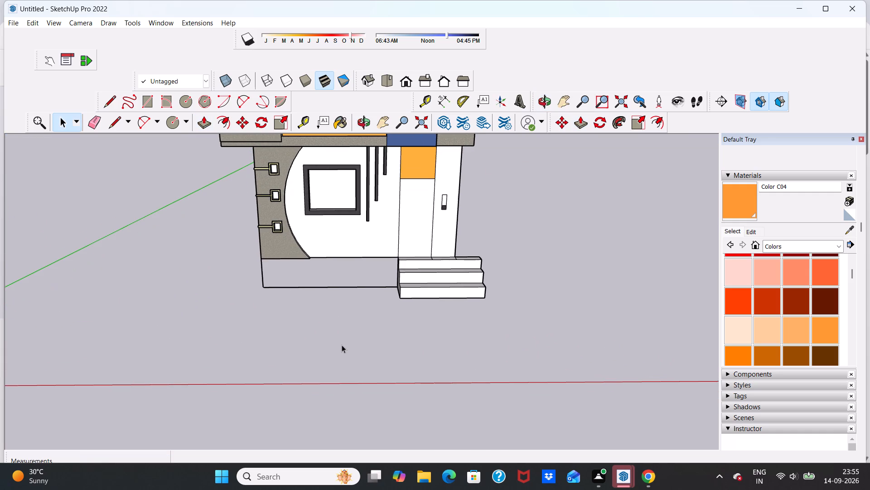
middle_drag(274, 289, 416, 280)
scroll(376, 288, up, 8)
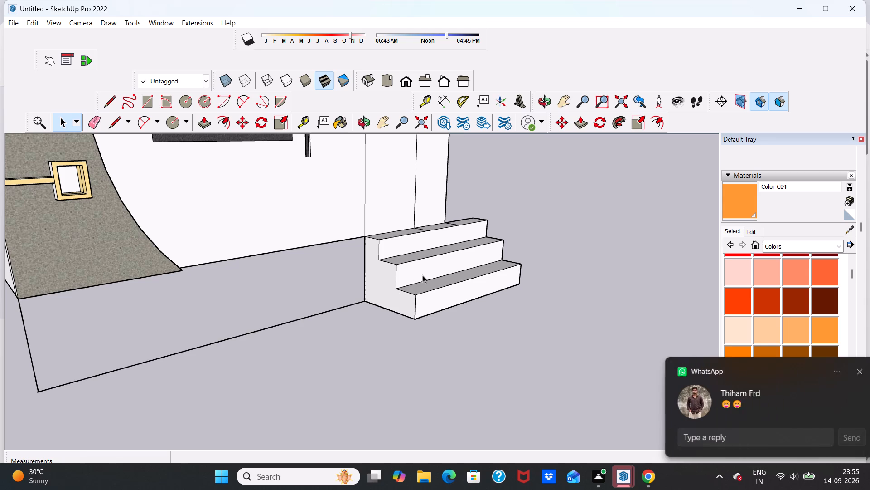
middle_drag(449, 309, 266, 299)
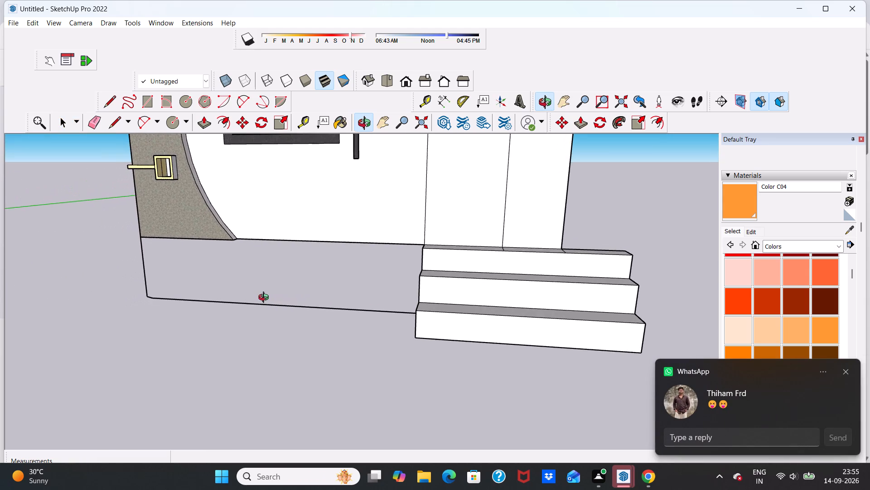
middle_drag(266, 299, 269, 300)
scroll(297, 309, down, 1)
middle_drag(328, 306, 431, 294)
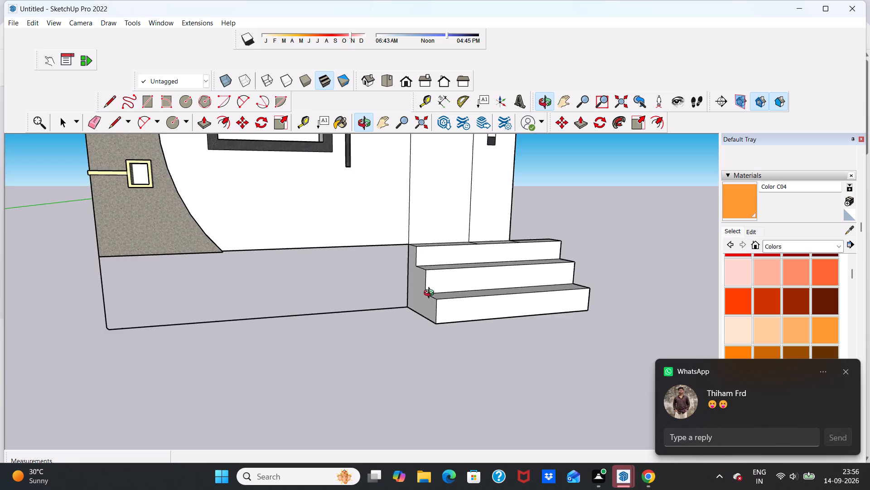
middle_drag(431, 294, 566, 314)
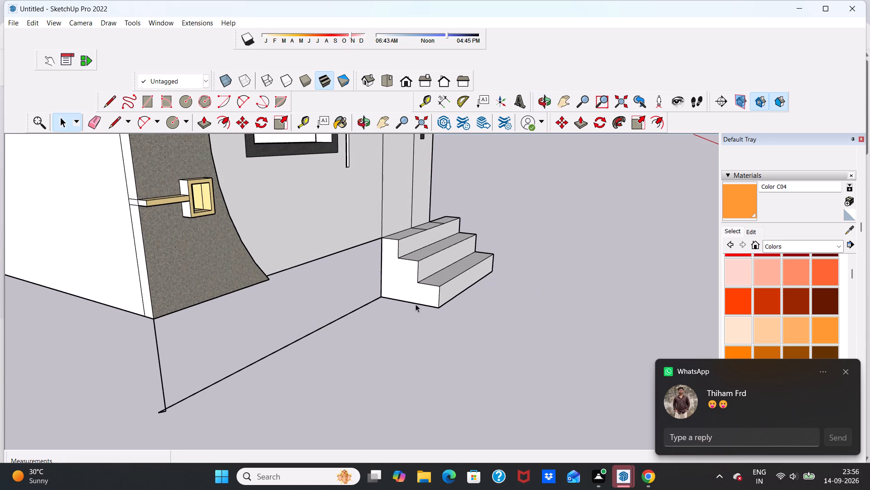
Draw a line outward from the top step's side edge, and close it down to the bottom step's front corner with a line about 1' 10" long.
scroll(387, 242, up, 5)
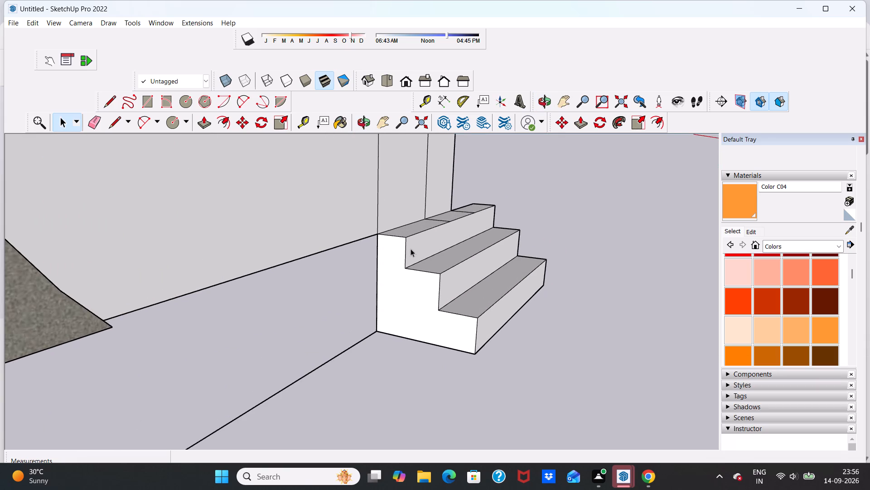
scroll(420, 241, up, 3)
middle_drag(440, 257, 273, 235)
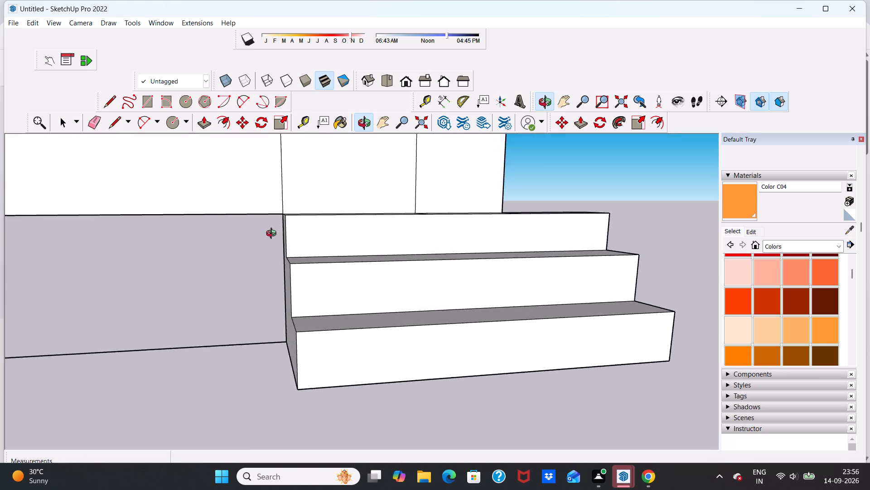
middle_drag(273, 235, 35, 277)
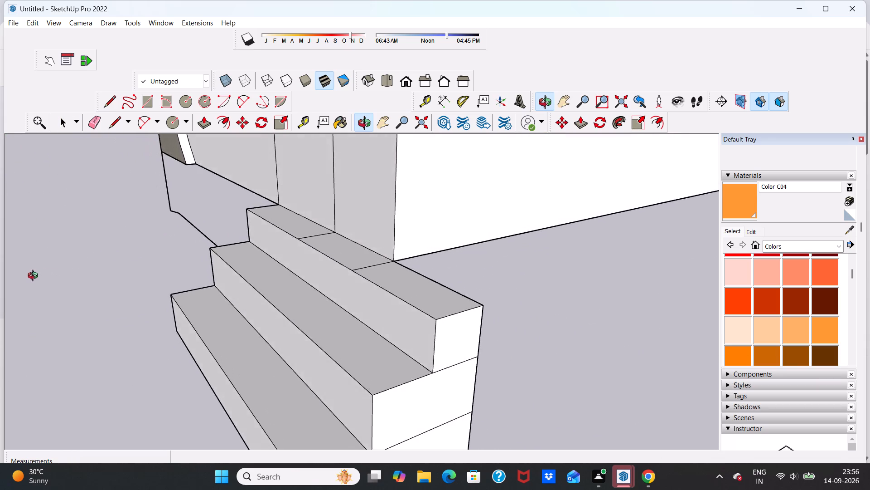
middle_drag(35, 277, 0, 267)
scroll(286, 221, up, 1)
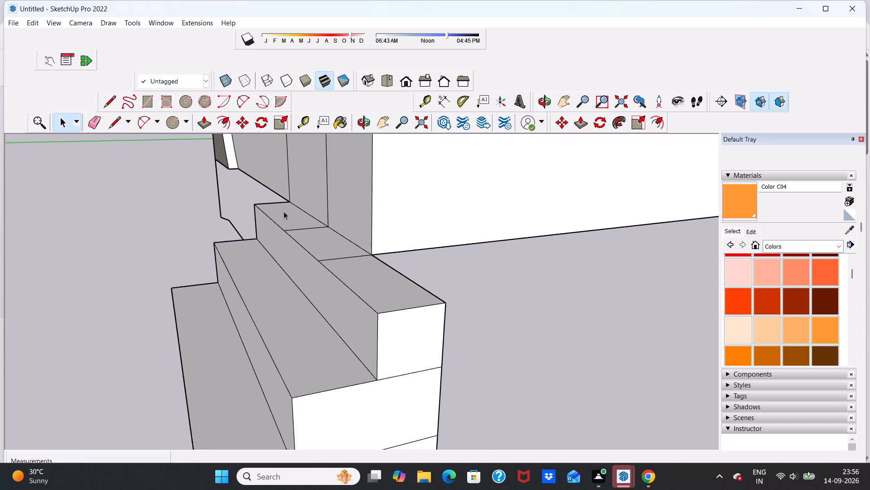
scroll(284, 211, up, 1)
click(109, 123)
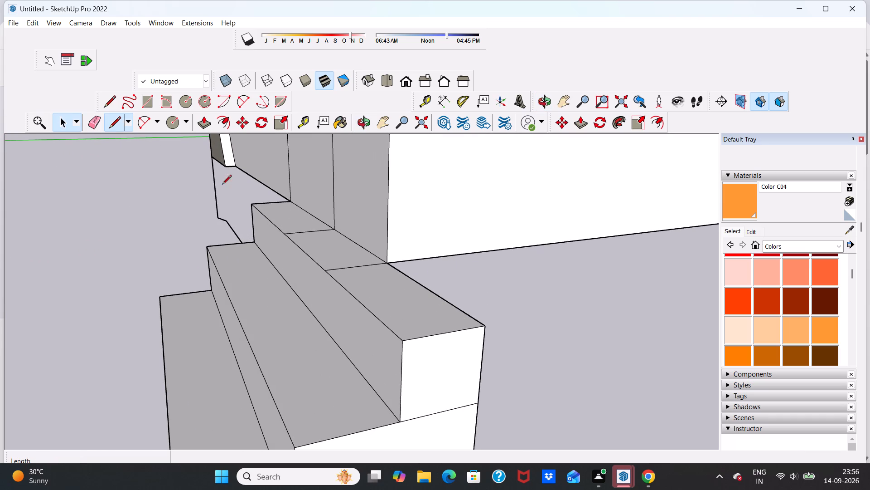
click(253, 205)
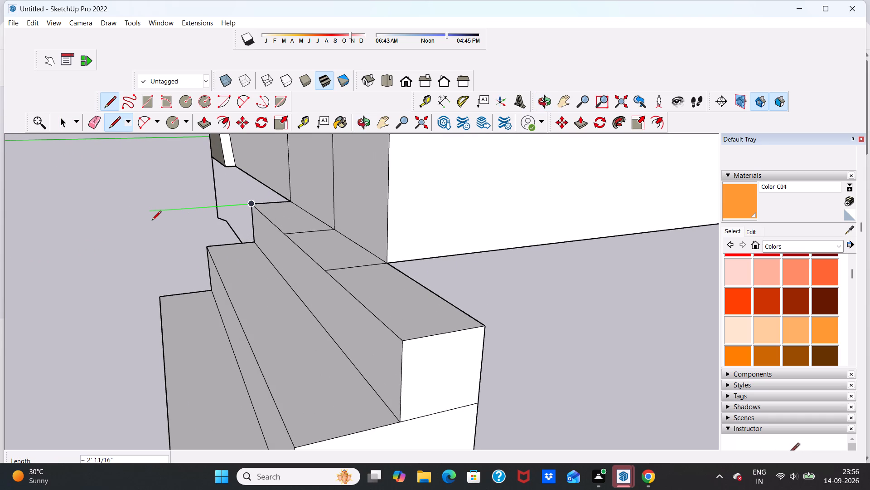
scroll(150, 212, up, 5)
click(143, 210)
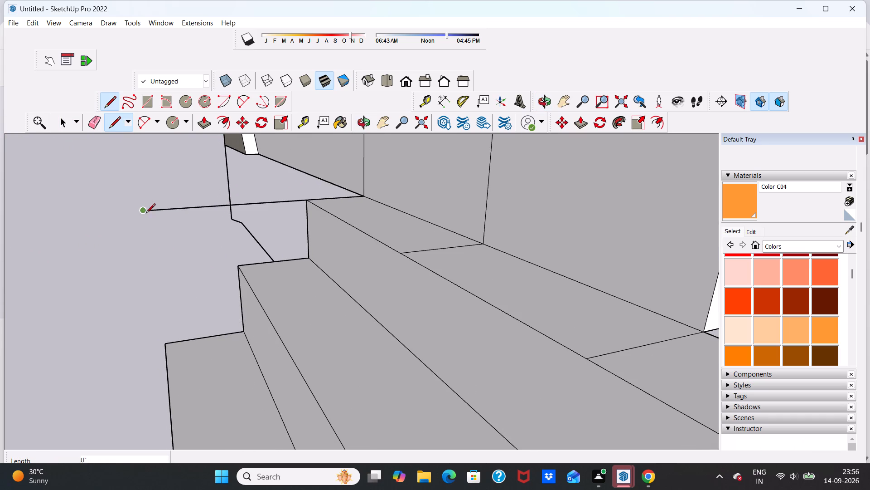
click(167, 343)
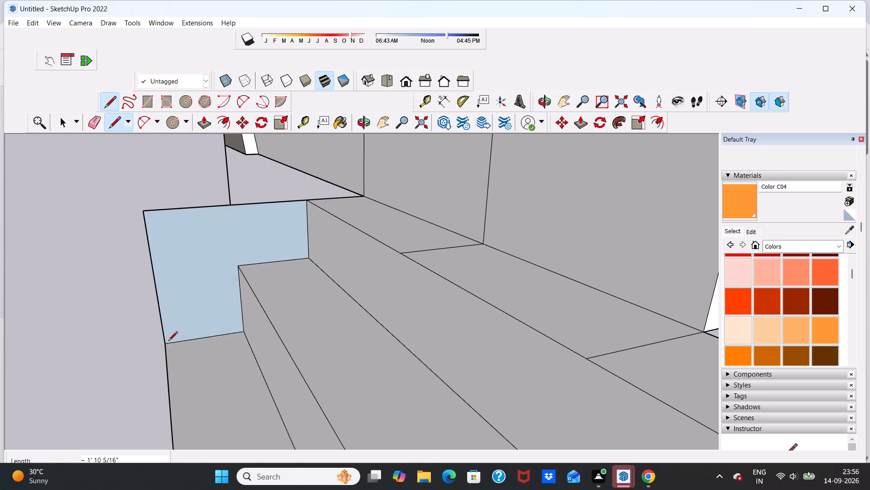
Examine the closed side panel and the stepped outline on the side of the entrance steps from several angles.
scroll(210, 321, down, 13)
middle_drag(104, 320, 278, 315)
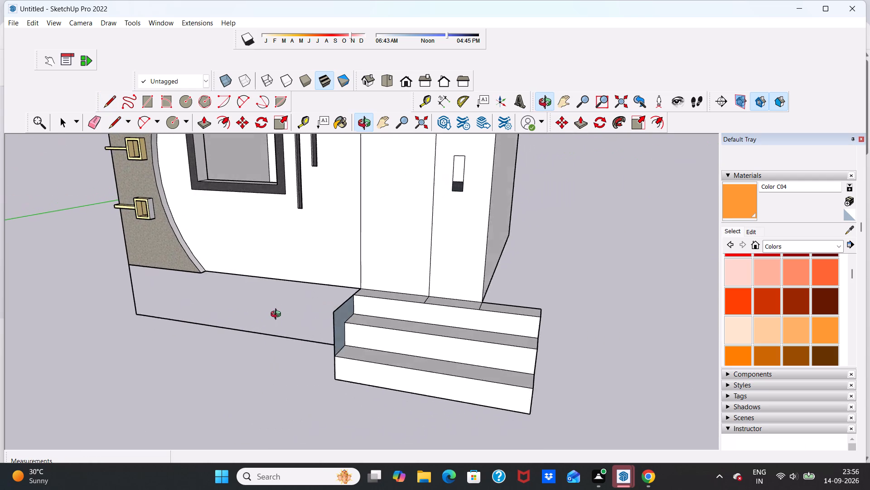
middle_drag(278, 315, 287, 315)
middle_drag(395, 358, 406, 367)
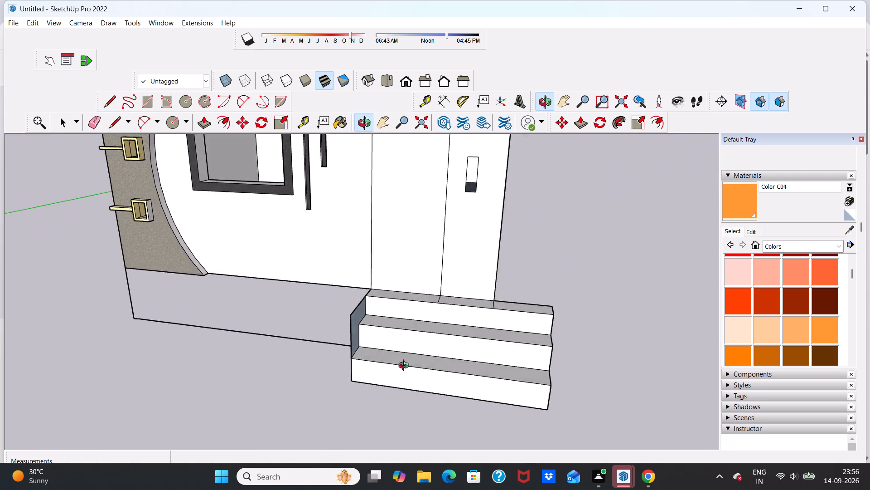
middle_drag(406, 367, 446, 384)
scroll(341, 366, up, 7)
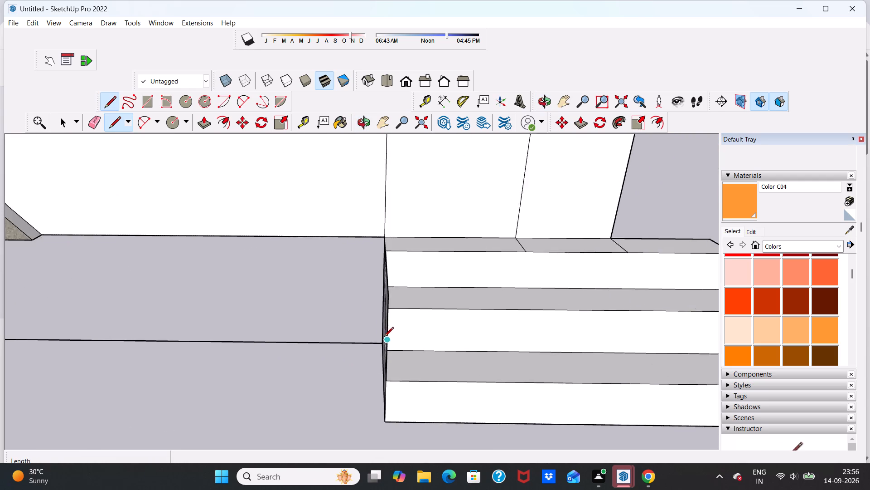
scroll(384, 337, up, 1)
middle_drag(362, 356, 431, 333)
scroll(385, 318, up, 6)
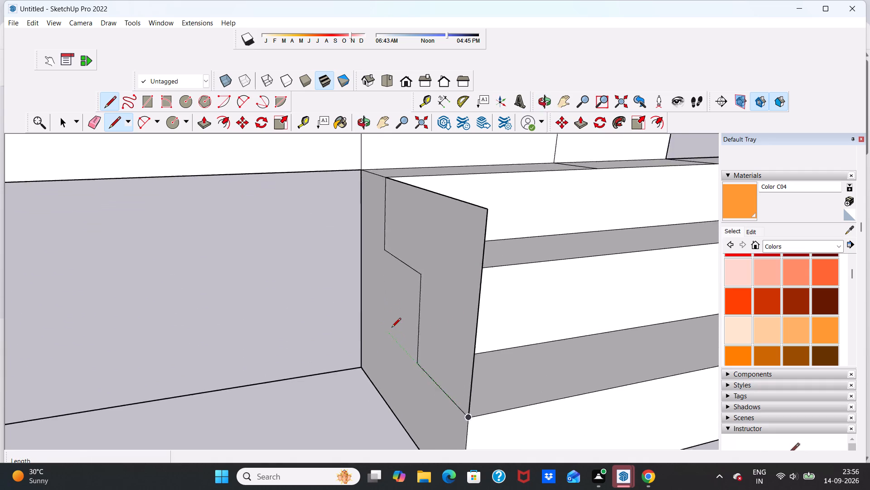
scroll(391, 328, up, 2)
scroll(391, 328, down, 18)
scroll(402, 296, up, 10)
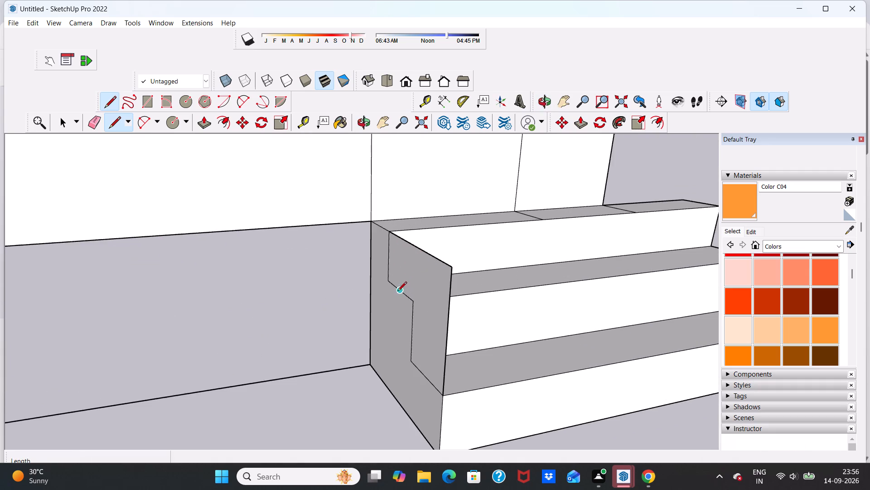
scroll(365, 258, up, 5)
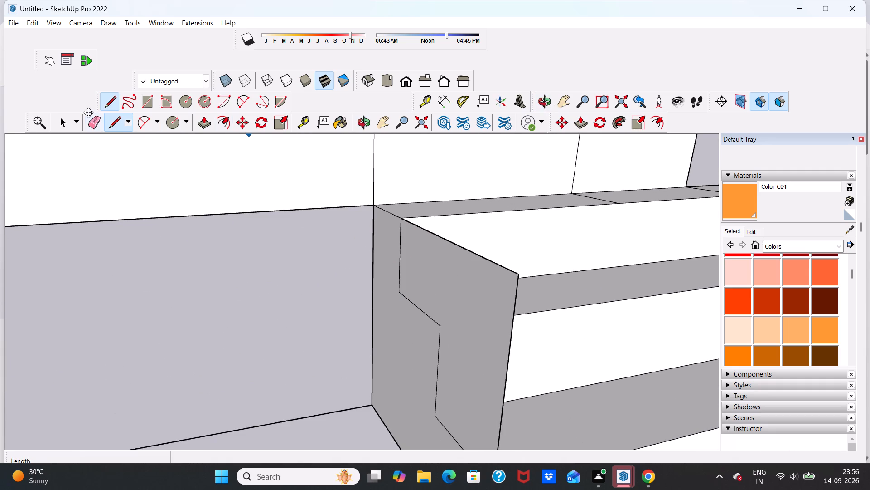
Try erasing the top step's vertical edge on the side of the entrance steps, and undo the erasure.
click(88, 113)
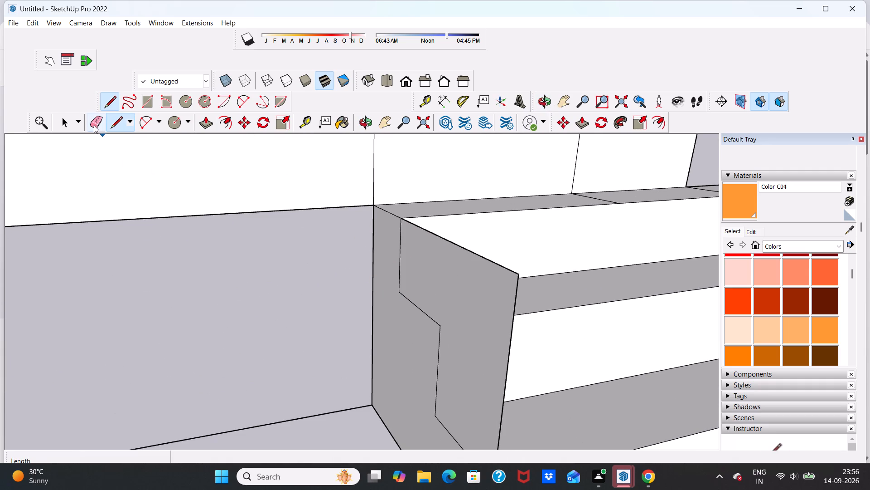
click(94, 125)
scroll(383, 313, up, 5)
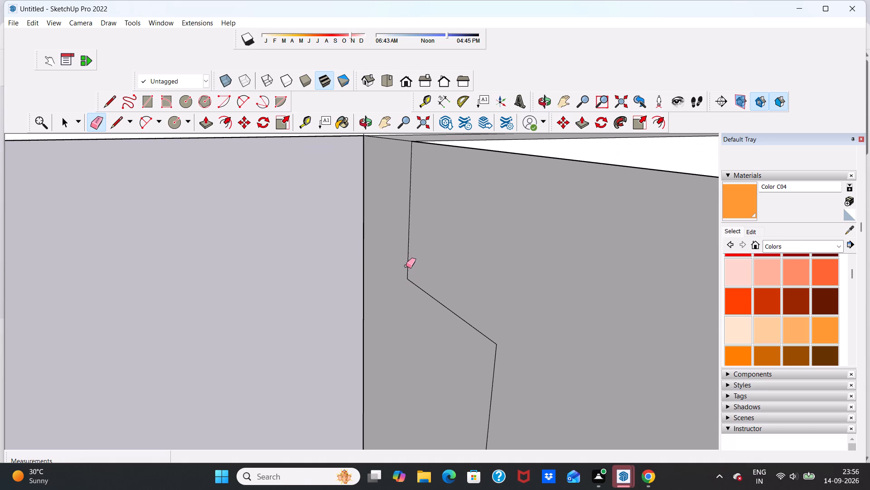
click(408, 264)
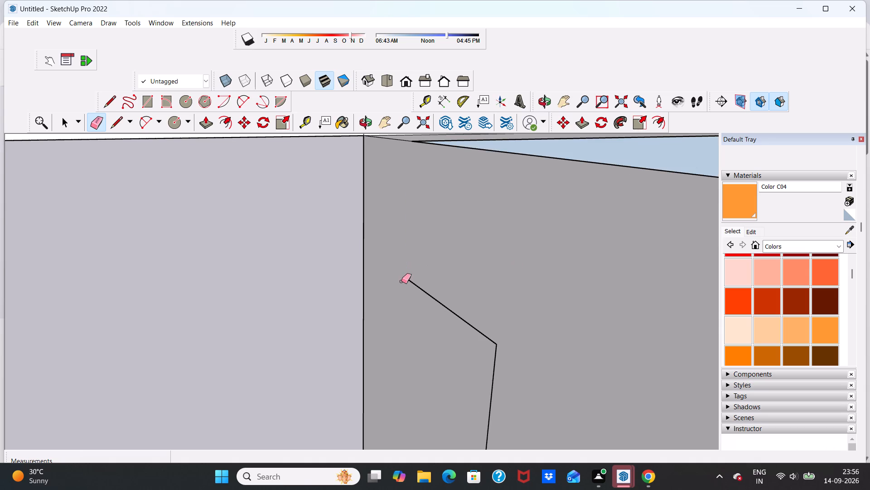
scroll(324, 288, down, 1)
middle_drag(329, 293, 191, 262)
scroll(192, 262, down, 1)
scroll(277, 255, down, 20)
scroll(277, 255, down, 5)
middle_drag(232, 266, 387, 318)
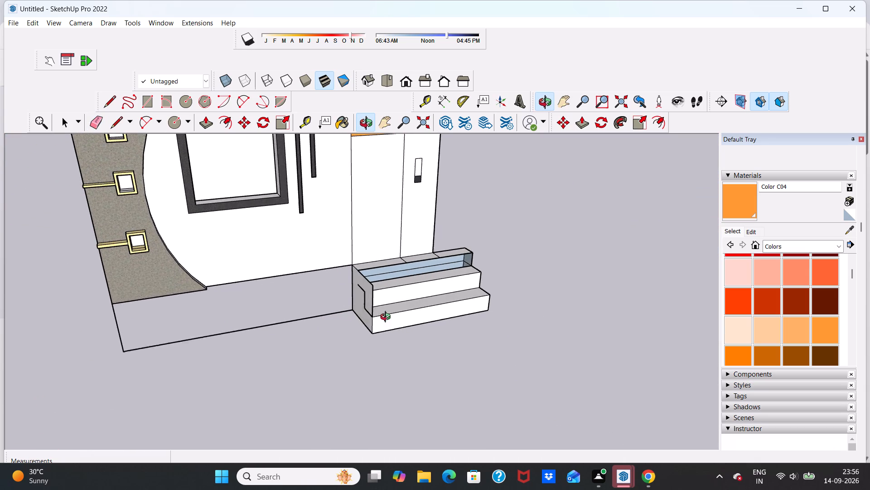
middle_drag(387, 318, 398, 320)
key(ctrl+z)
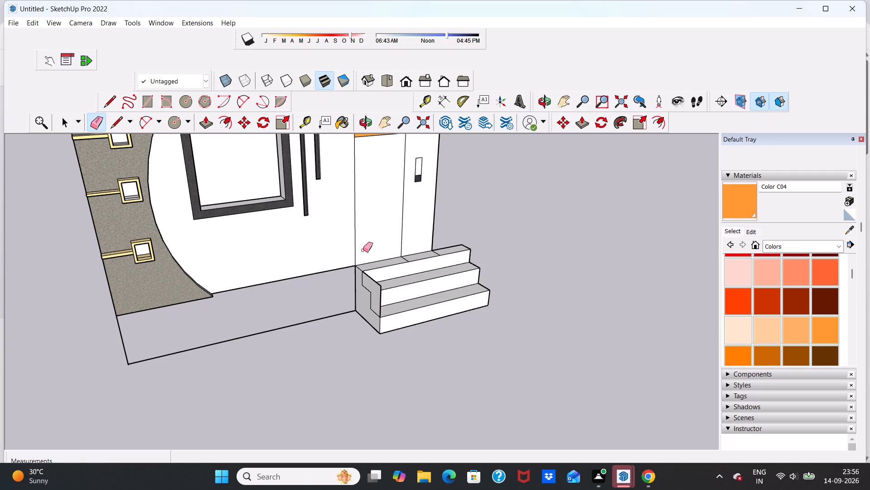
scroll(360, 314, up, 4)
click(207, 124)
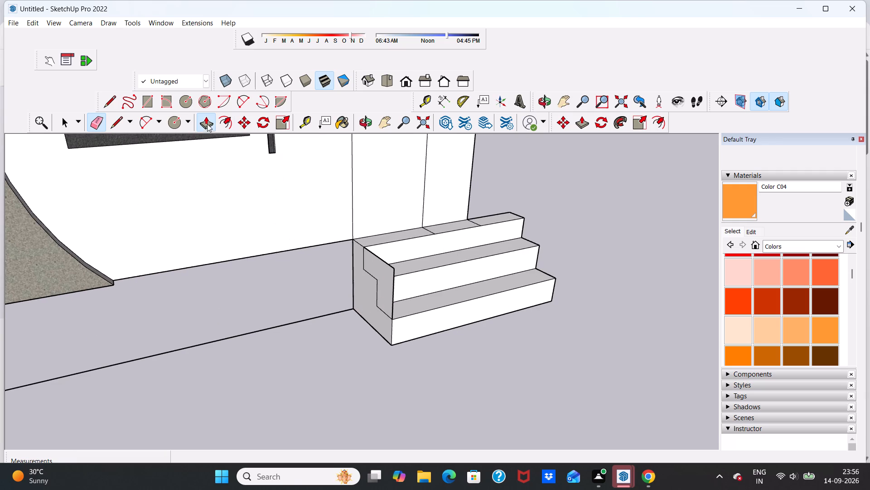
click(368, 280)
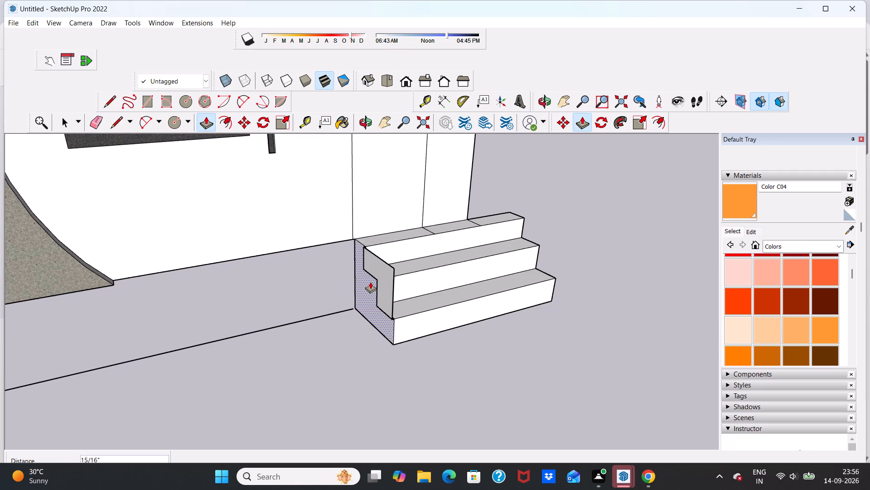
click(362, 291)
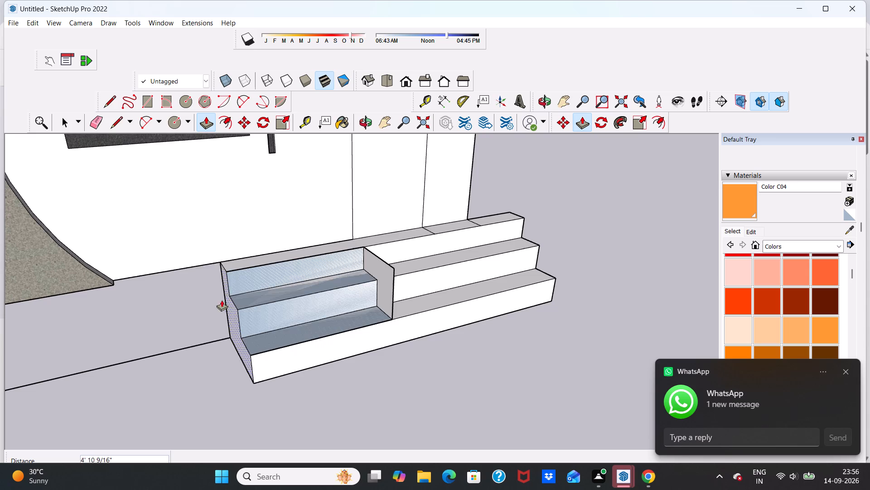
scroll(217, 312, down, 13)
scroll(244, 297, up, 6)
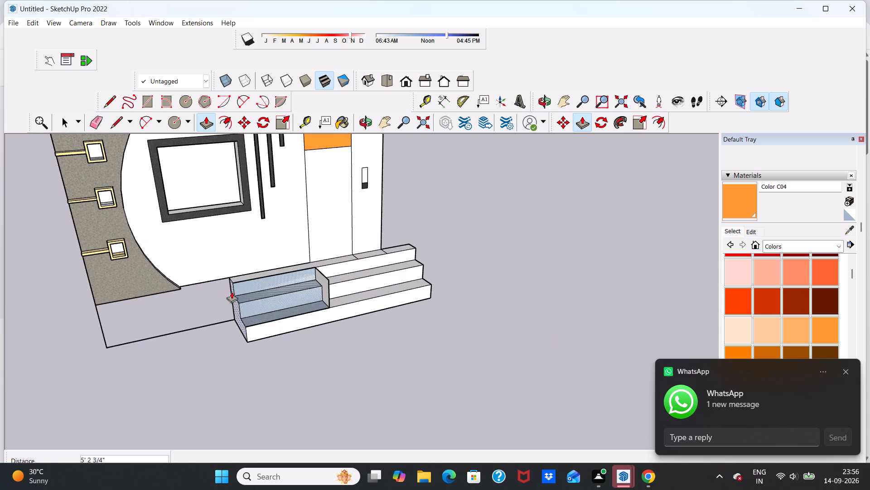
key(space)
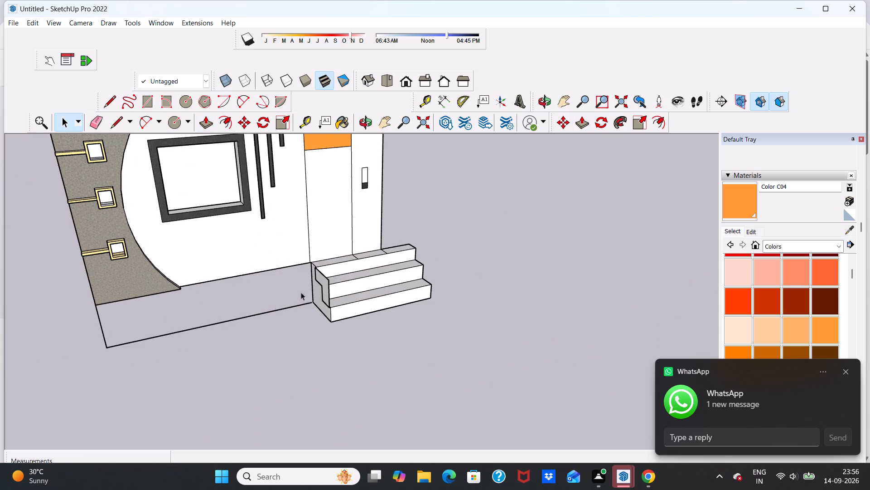
Push/Pull the stepped side face of the entrance steps about 12' 5 5/16" along the front wall to its outer corner.
scroll(311, 289, up, 5)
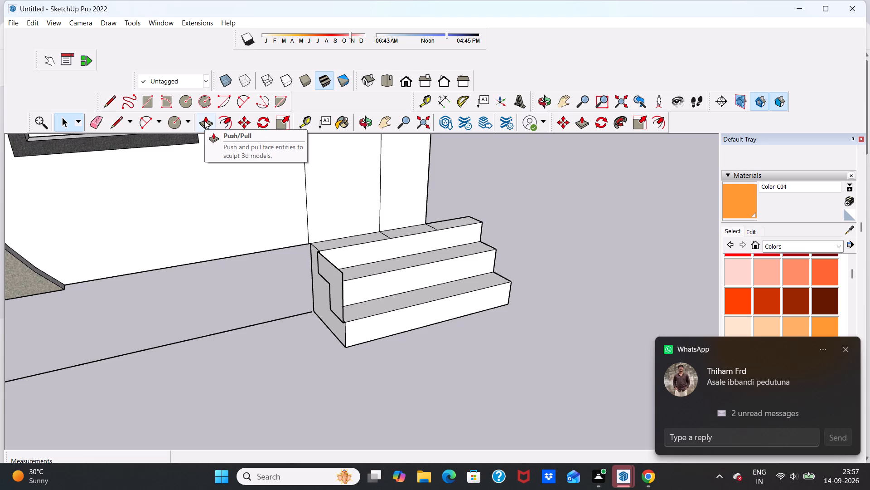
click(204, 120)
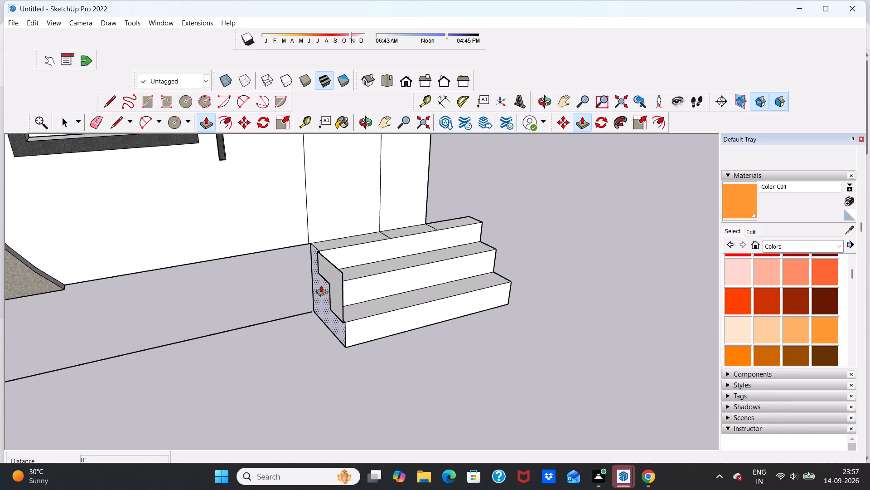
click(319, 287)
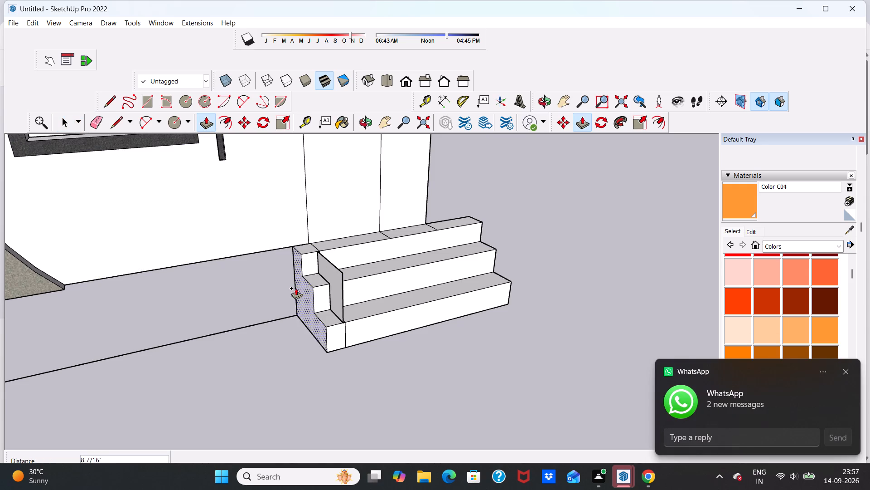
scroll(203, 317, down, 12)
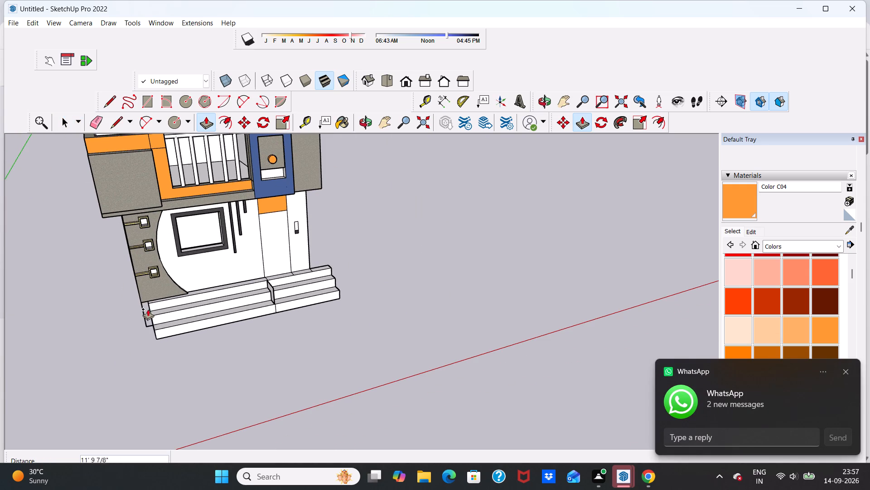
scroll(153, 309, up, 9)
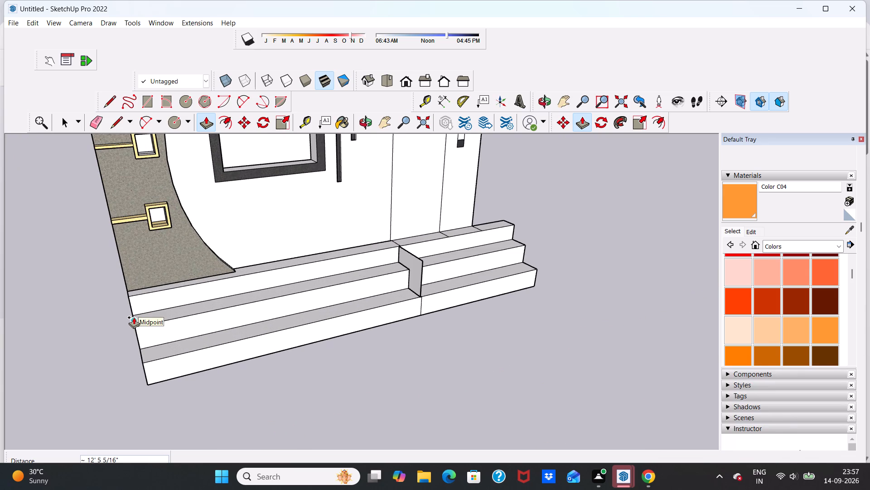
click(134, 317)
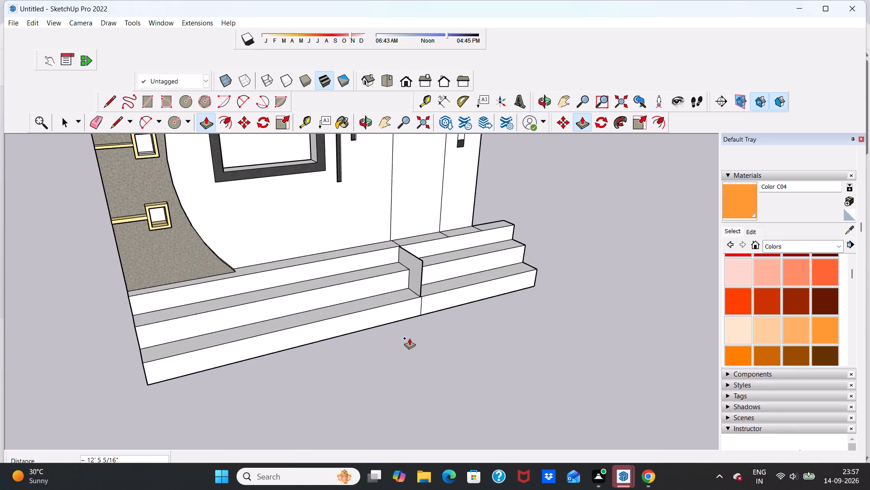
Push/Pull the side panel face above the step treads about 12' 4 3/8" to the extended base's outer end.
click(414, 268)
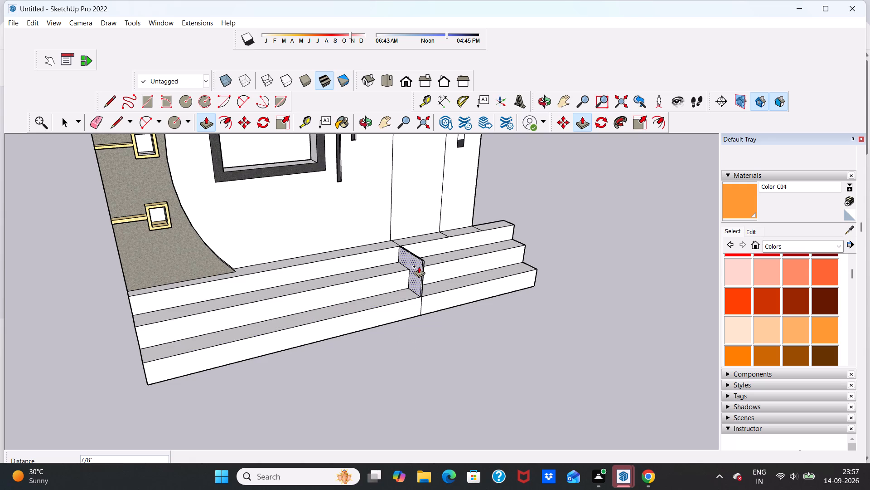
key(ctrl+z)
click(414, 267)
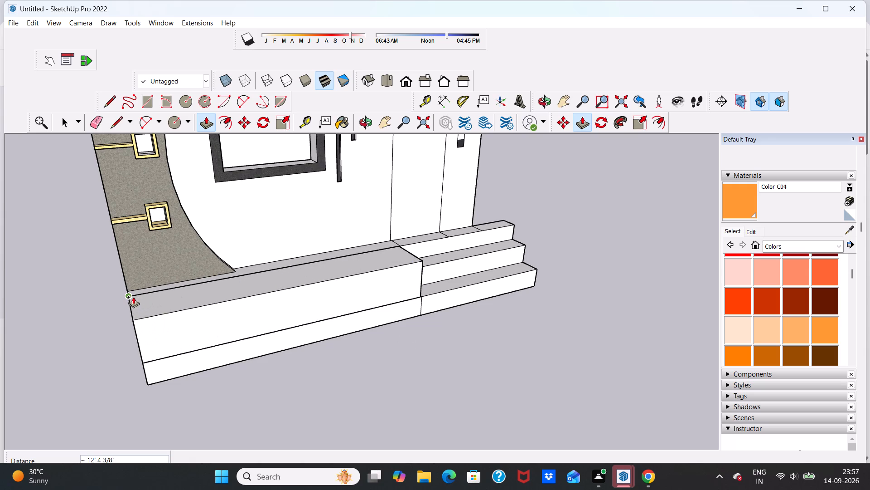
click(133, 297)
Examine the extended base and the entrance steps from the front and from above.
scroll(472, 350, down, 5)
scroll(459, 346, up, 4)
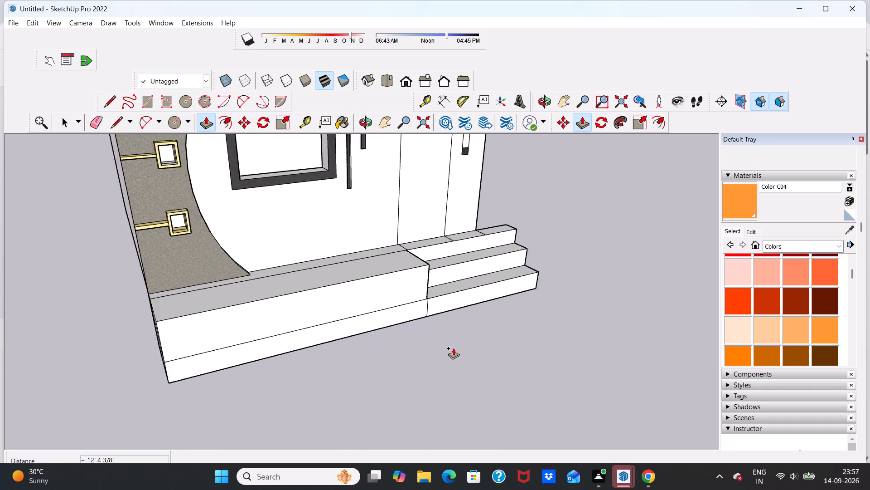
scroll(453, 348, up, 2)
middle_drag(447, 341, 406, 264)
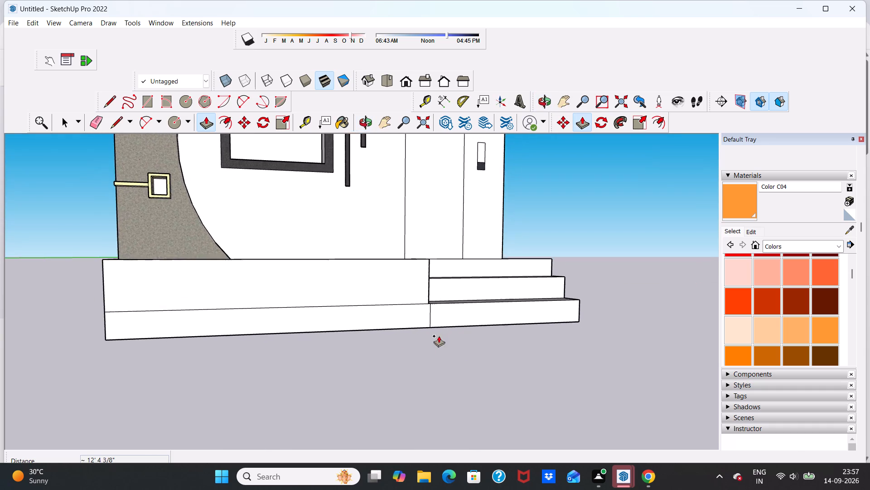
scroll(430, 314, up, 9)
scroll(433, 310, down, 12)
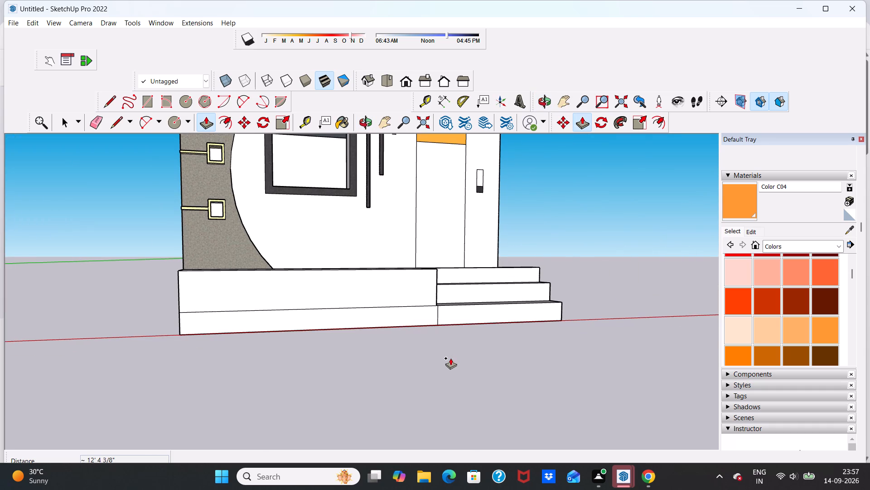
key(space)
middle_drag(427, 356, 371, 432)
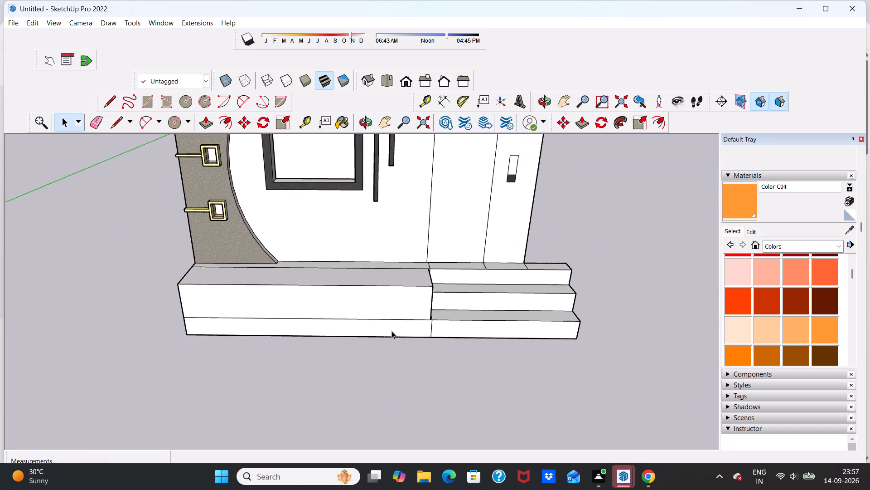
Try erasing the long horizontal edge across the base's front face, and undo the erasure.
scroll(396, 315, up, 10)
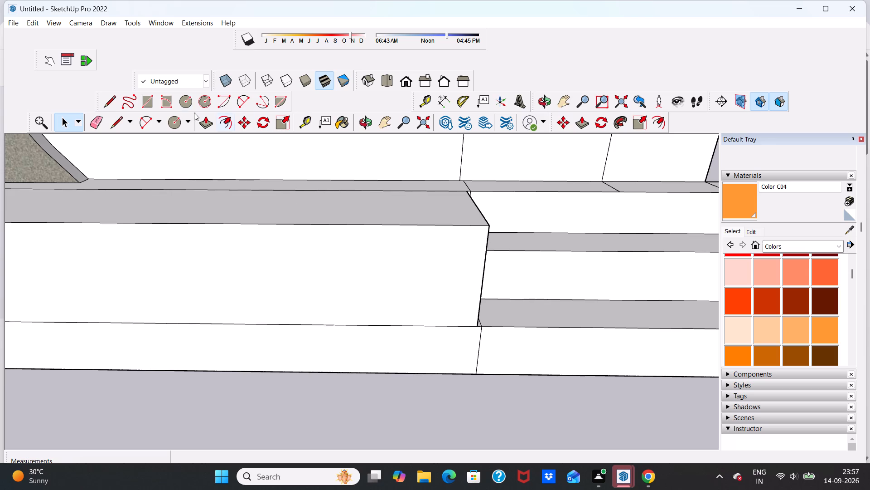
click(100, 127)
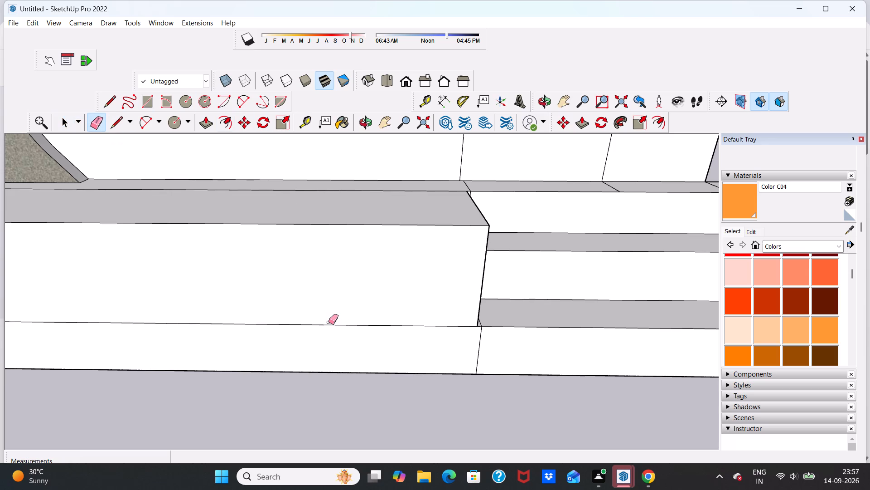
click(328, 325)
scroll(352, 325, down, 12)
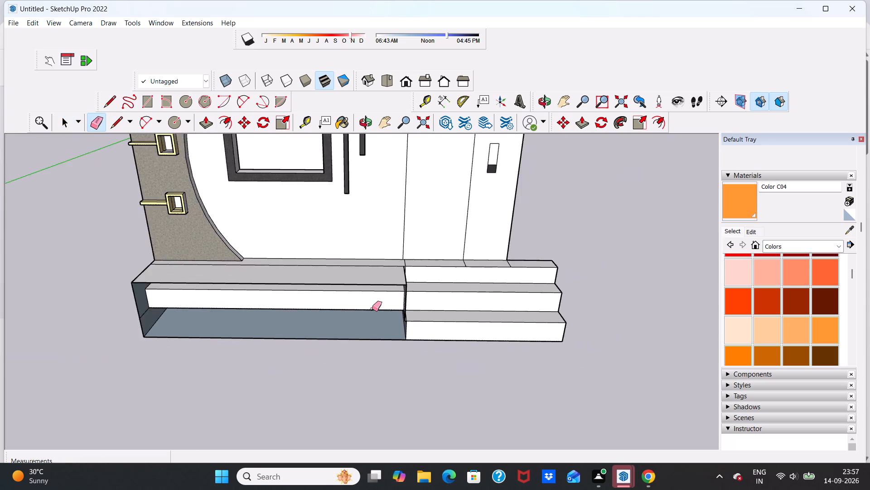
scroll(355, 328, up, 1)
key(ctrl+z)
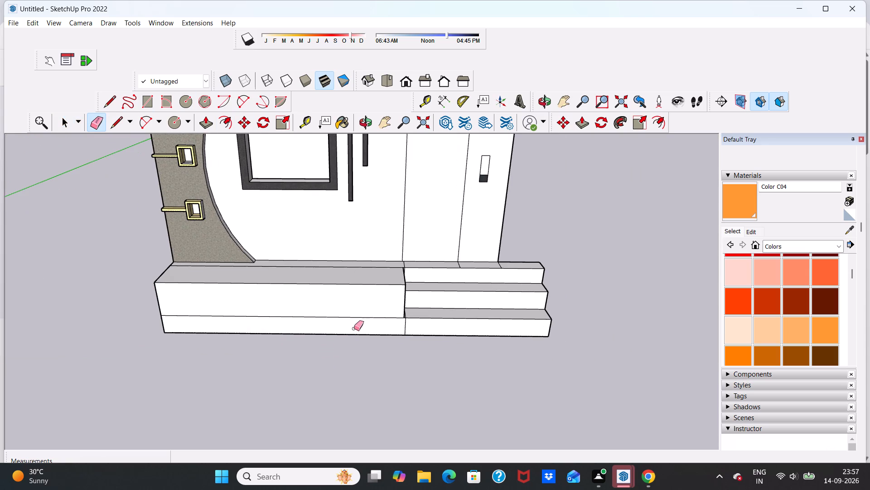
Erase the short vertical edge separating the base's lower front band from the bottom step's riser.
scroll(354, 328, down, 6)
scroll(391, 327, up, 17)
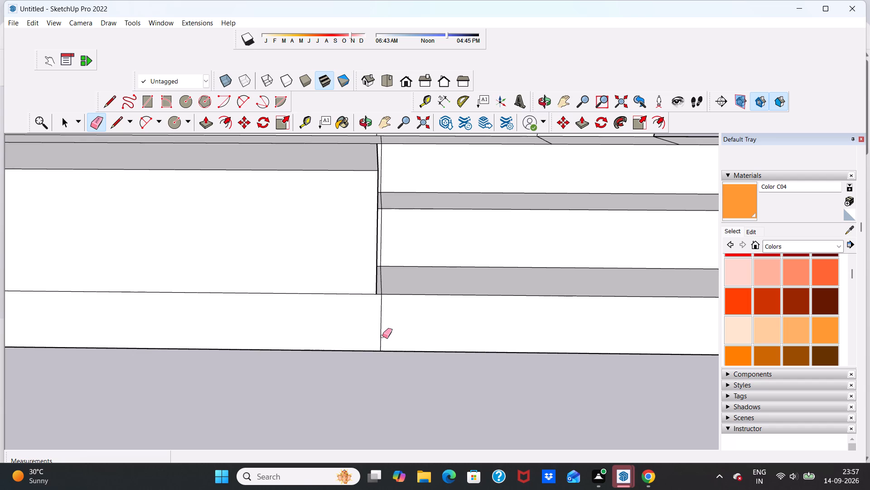
click(381, 336)
scroll(390, 339, down, 20)
scroll(390, 339, down, 1)
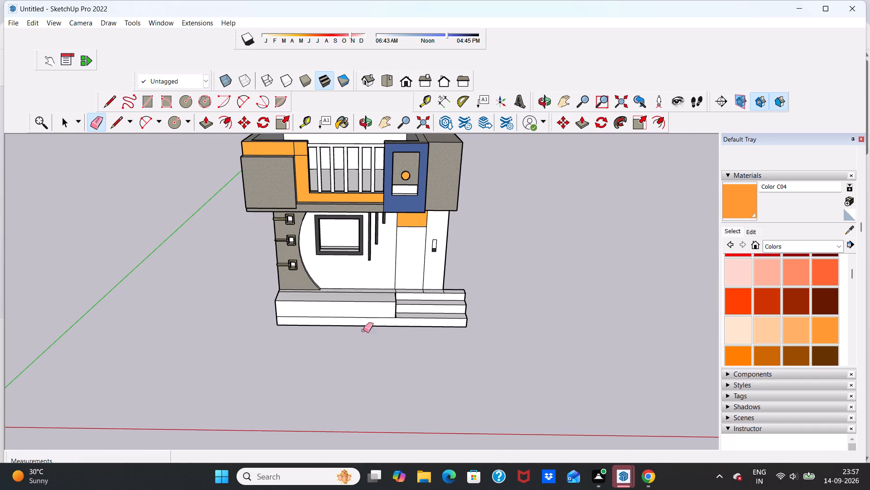
Examine the base and entrance steps up close, from above and from the front.
scroll(408, 318, up, 15)
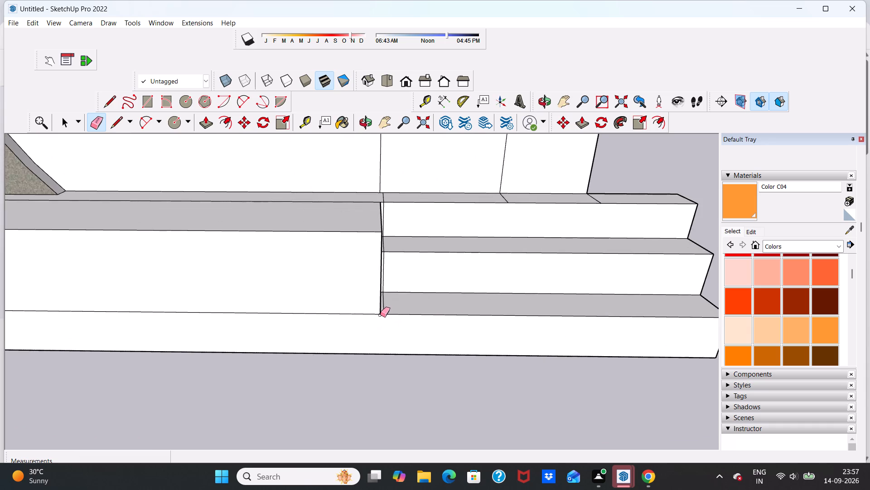
scroll(381, 317, down, 12)
middle_drag(340, 354, 368, 317)
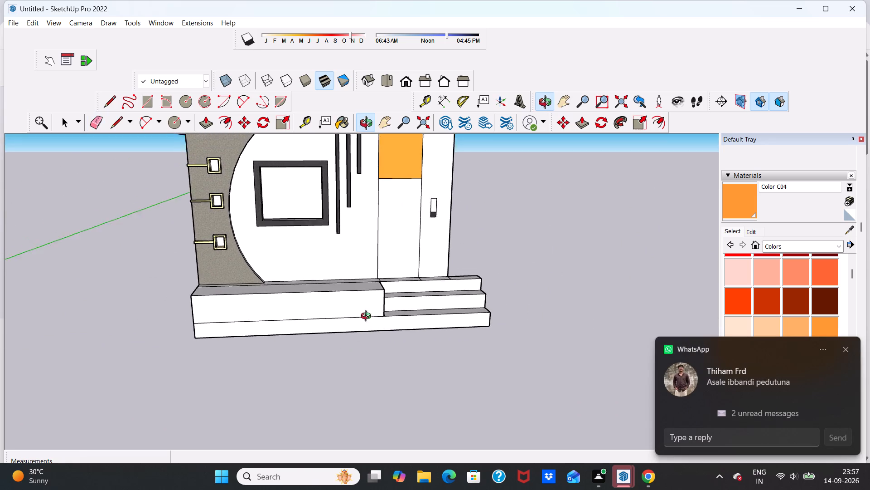
middle_drag(368, 317, 349, 408)
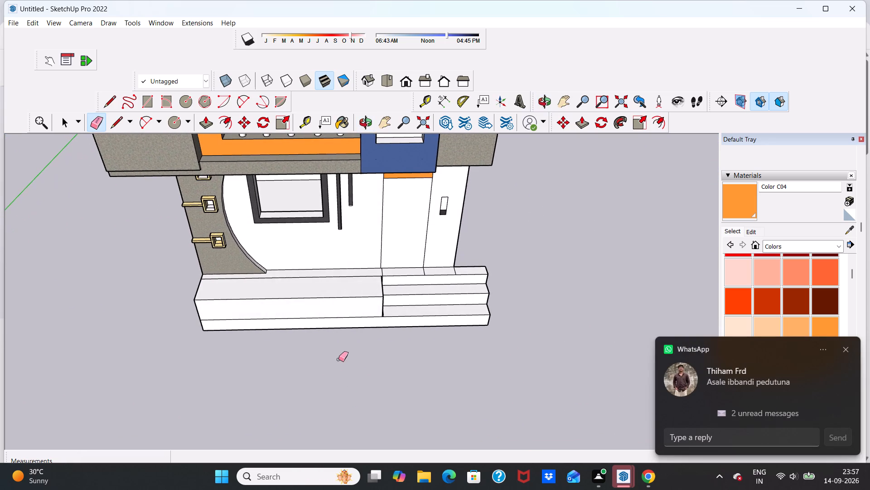
middle_drag(338, 357, 354, 278)
scroll(343, 290, down, 10)
middle_drag(324, 349, 320, 323)
scroll(320, 323, up, 11)
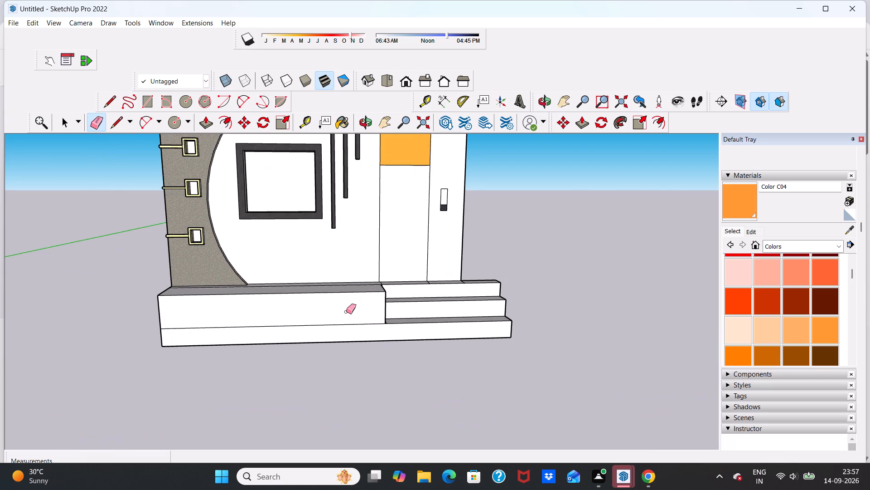
scroll(346, 312, down, 3)
scroll(344, 321, up, 4)
scroll(344, 310, down, 9)
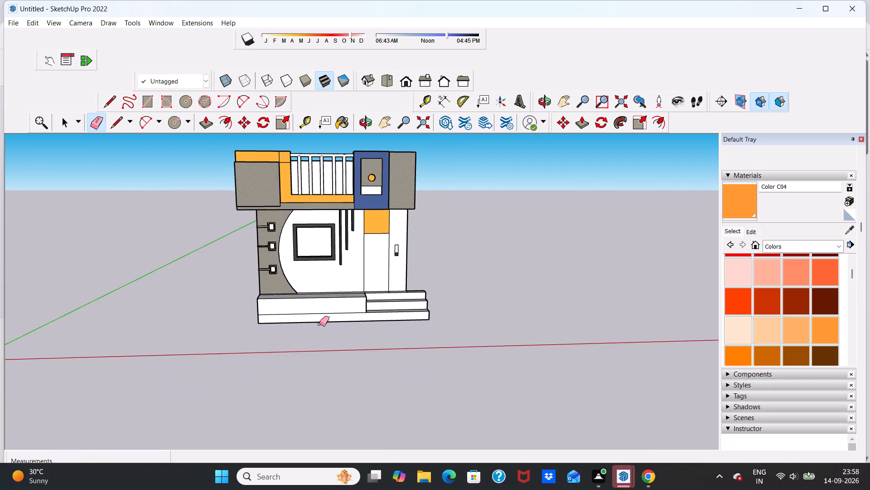
middle_drag(322, 320, 328, 289)
middle_drag(327, 314, 329, 361)
scroll(329, 359, down, 1)
scroll(316, 302, up, 4)
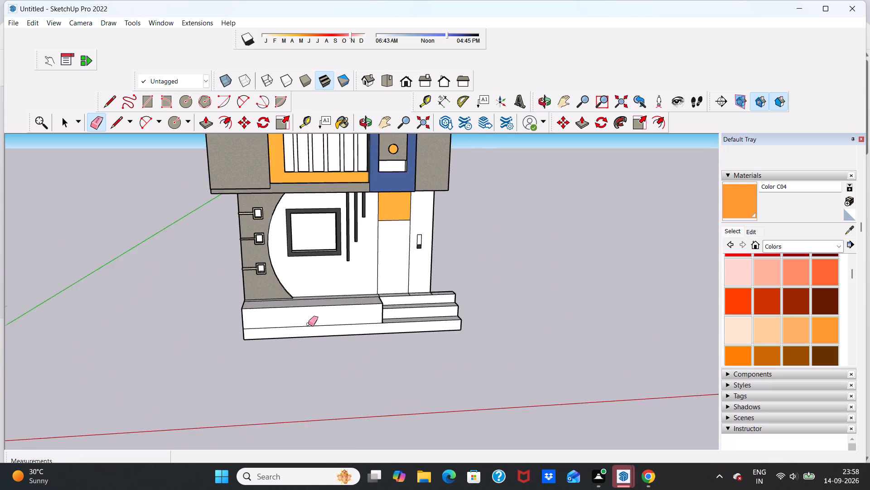
scroll(304, 337, up, 4)
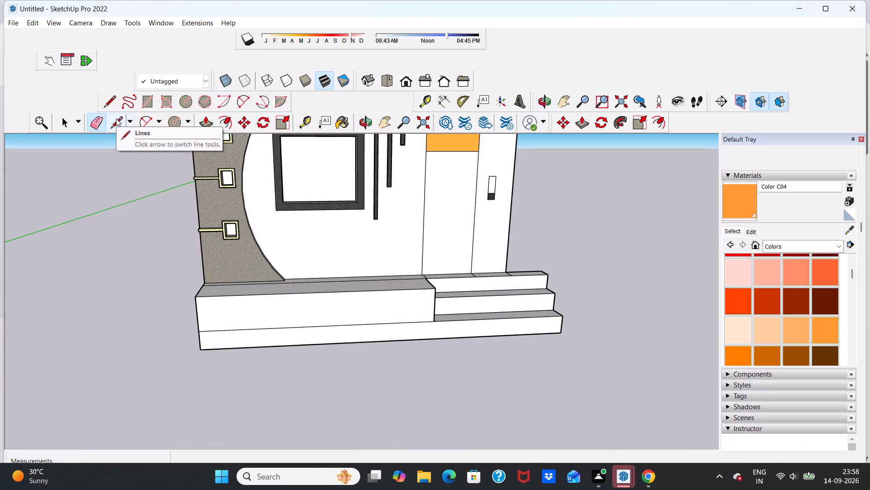
scroll(416, 346, down, 4)
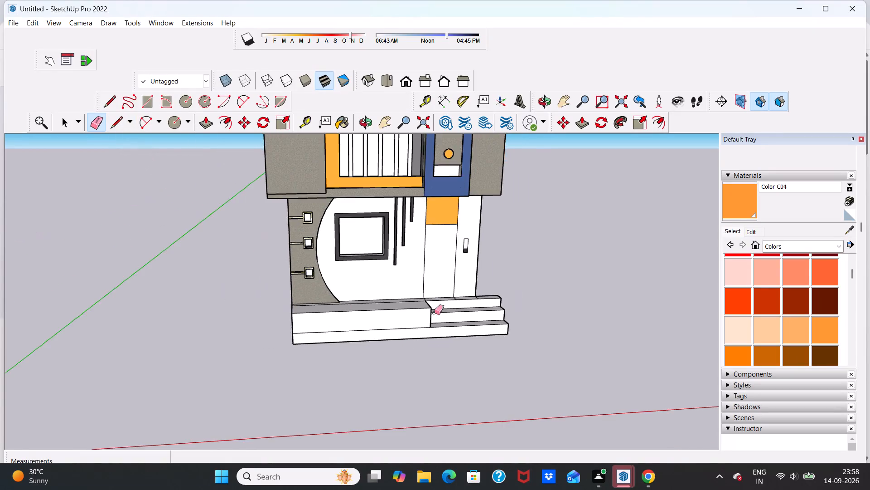
scroll(434, 313, down, 5)
scroll(306, 367, up, 3)
middle_drag(475, 347, 425, 359)
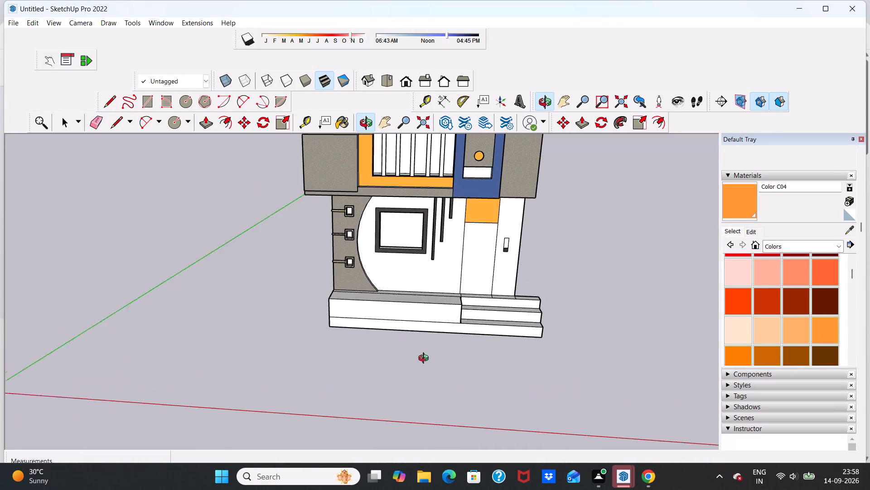
middle_drag(425, 359, 434, 363)
scroll(438, 347, down, 6)
scroll(441, 338, up, 5)
middle_drag(447, 339, 447, 338)
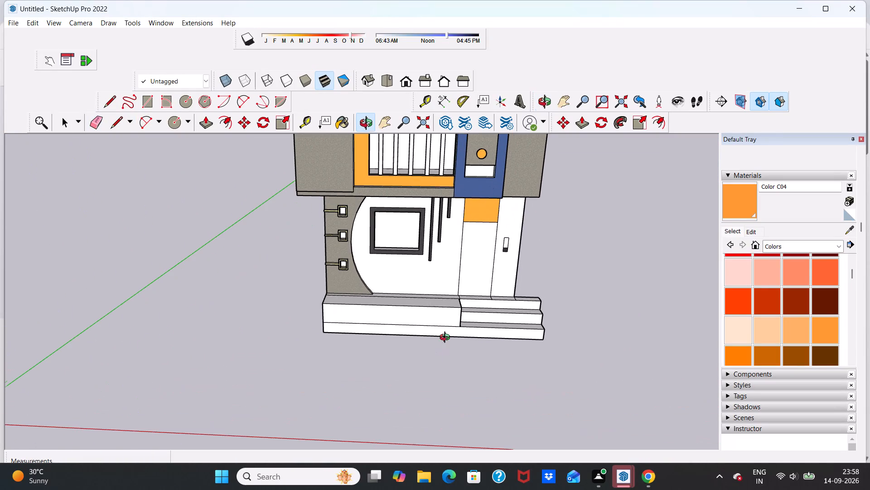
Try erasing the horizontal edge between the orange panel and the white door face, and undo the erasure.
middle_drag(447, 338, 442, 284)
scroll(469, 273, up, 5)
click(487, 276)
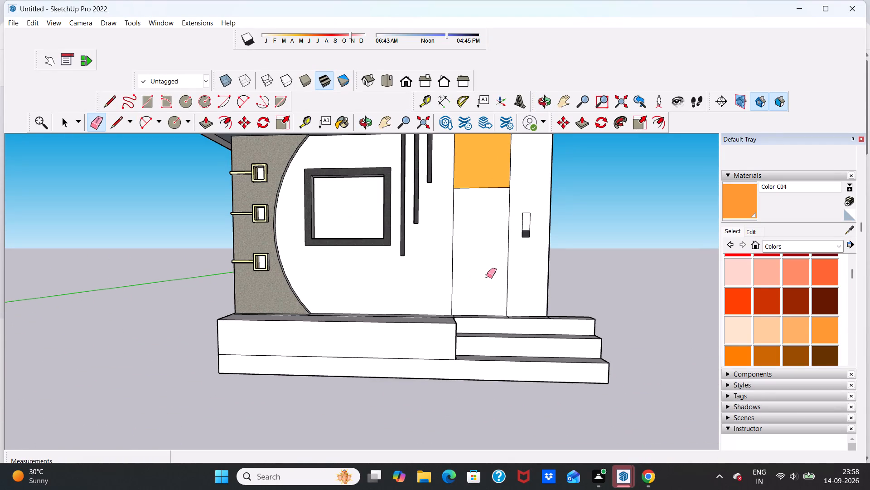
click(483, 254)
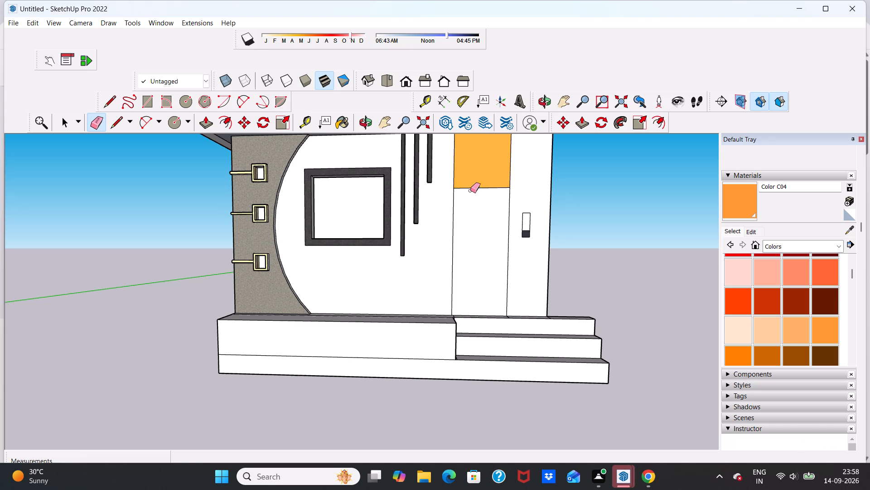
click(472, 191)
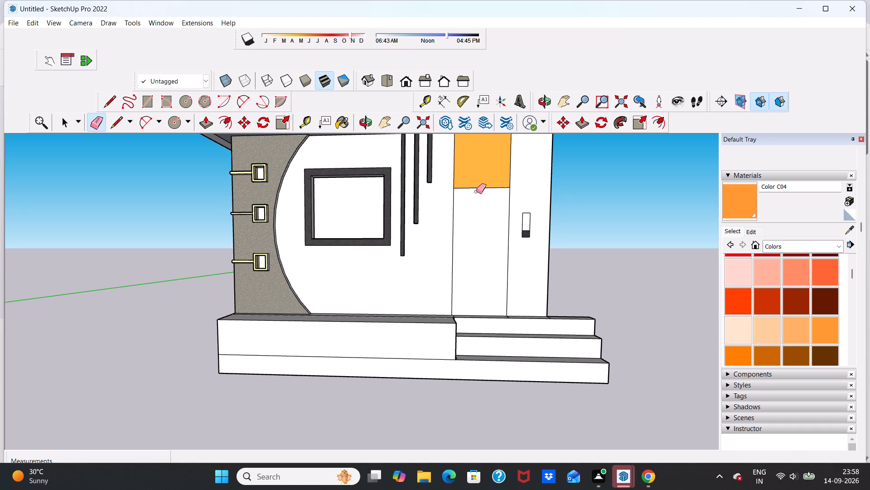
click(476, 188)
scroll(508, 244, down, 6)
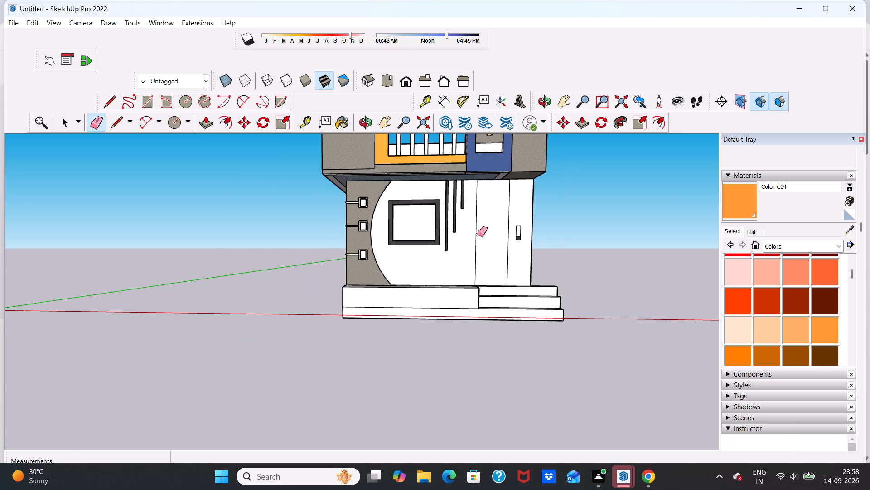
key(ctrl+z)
Delete the white door face beneath the orange panel to open the entrance doorway.
scroll(519, 245, up, 4)
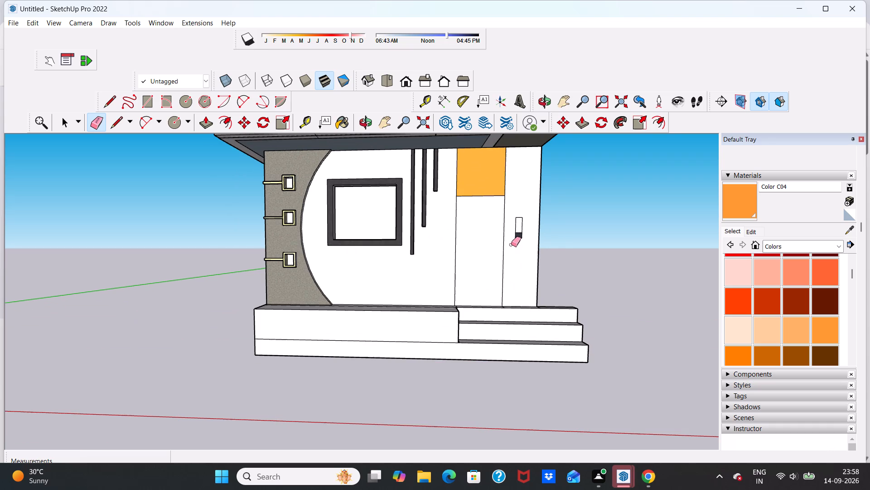
key(space)
click(480, 245)
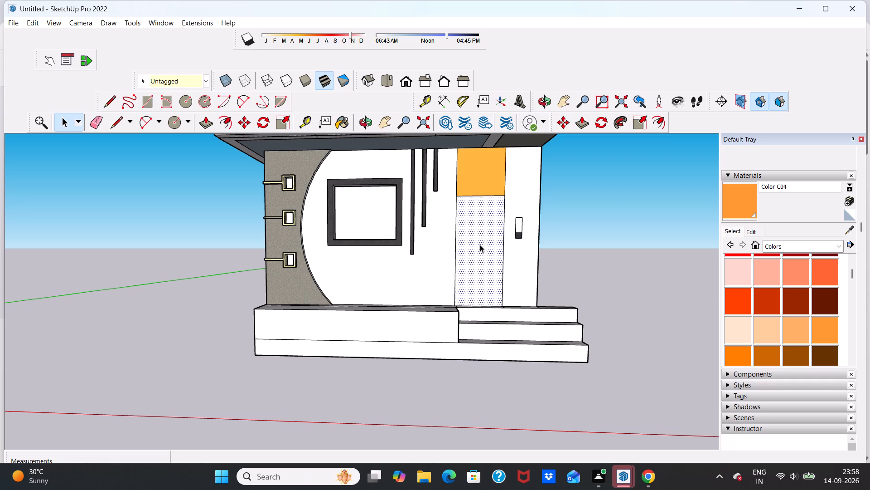
key(Delete)
Examine the opened doorway up close and the whole house from farther away.
scroll(486, 266, up, 6)
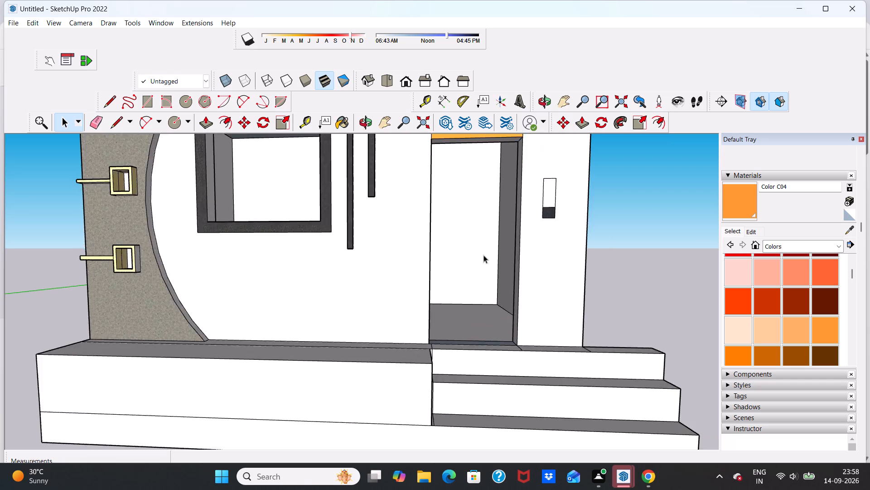
scroll(483, 255, up, 3)
scroll(483, 255, down, 17)
scroll(585, 258, up, 3)
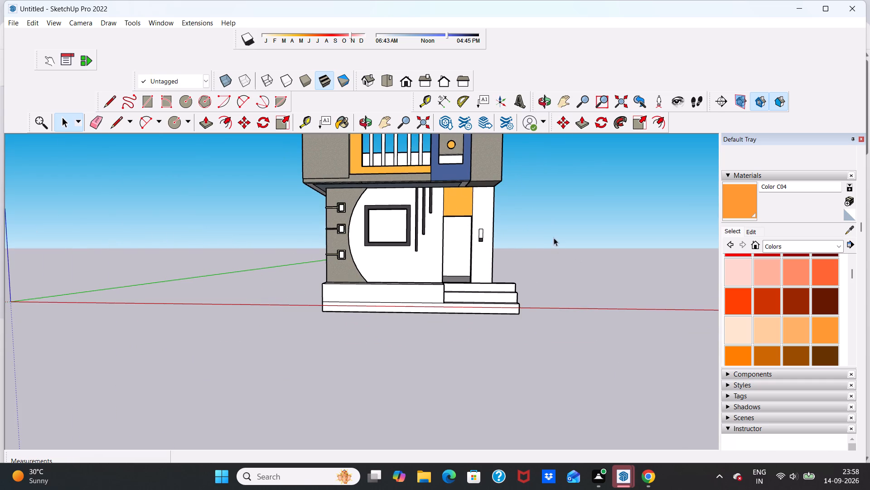
middle_drag(435, 325, 426, 360)
scroll(433, 346, down, 4)
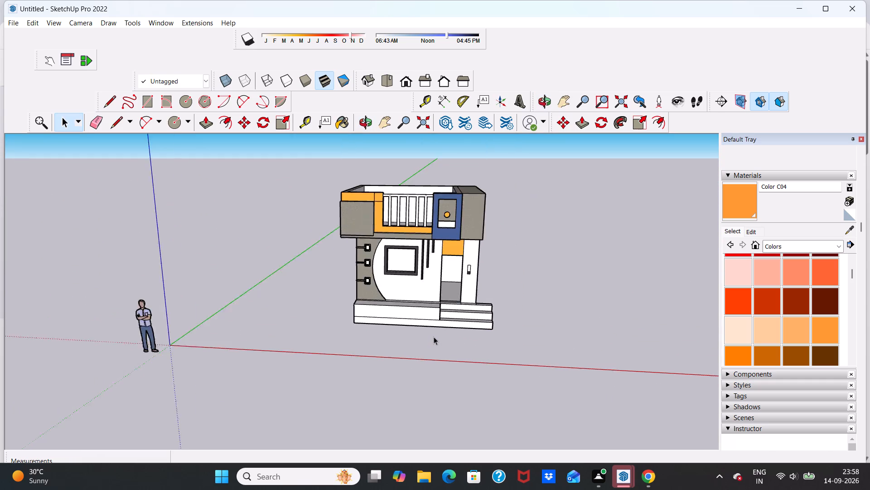
scroll(434, 337, down, 4)
scroll(417, 270, up, 6)
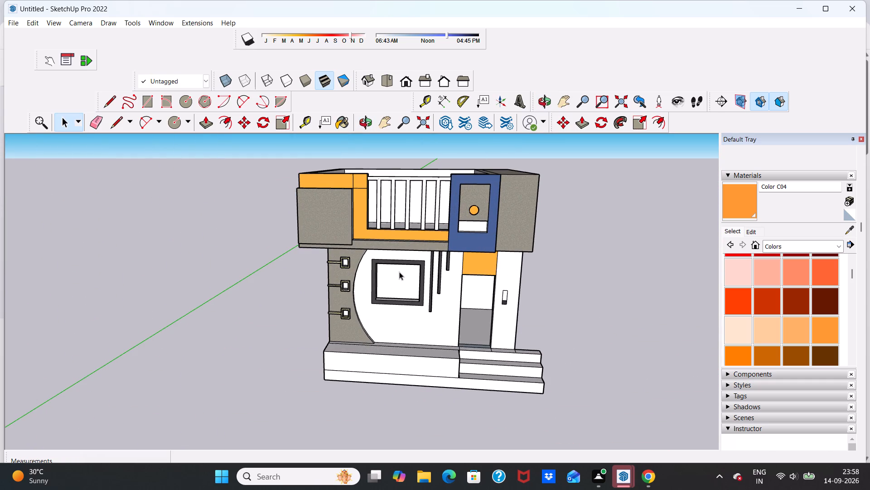
scroll(399, 272, down, 5)
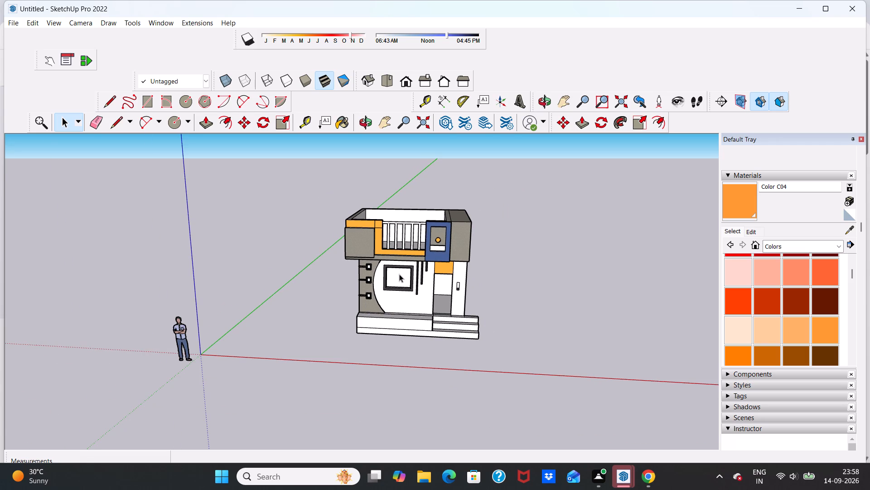
scroll(344, 307, down, 5)
scroll(351, 309, up, 5)
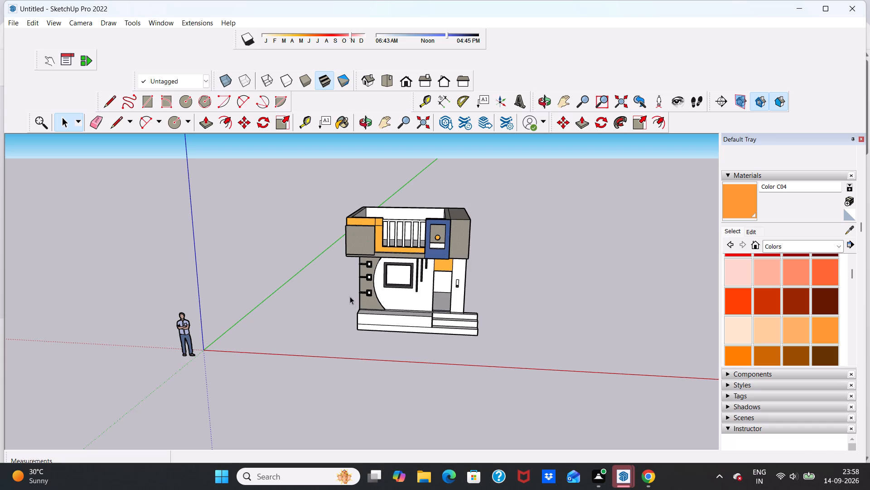
scroll(384, 314, up, 9)
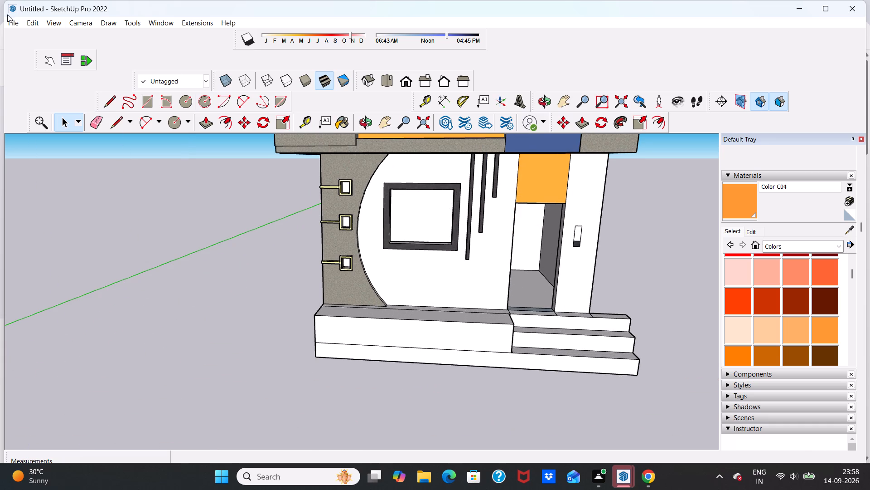
Import the Decorative+Plant model from the Downloads folder, accepting the file version notice.
click(15, 26)
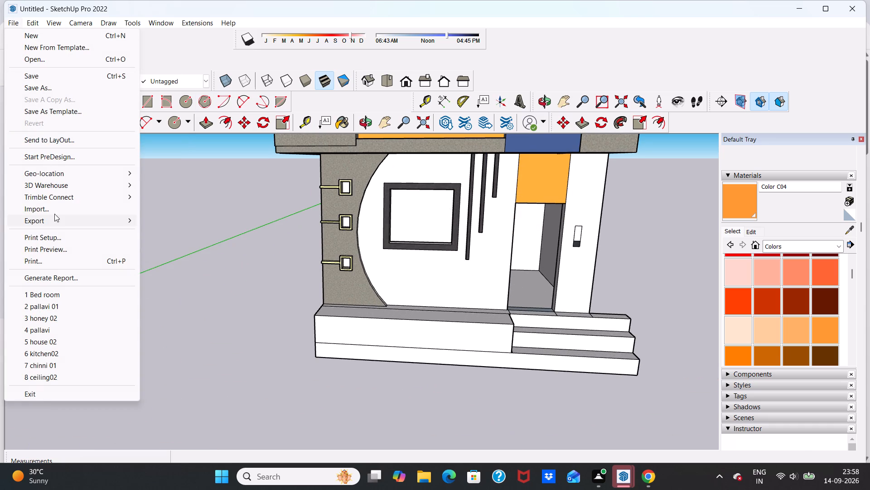
click(58, 206)
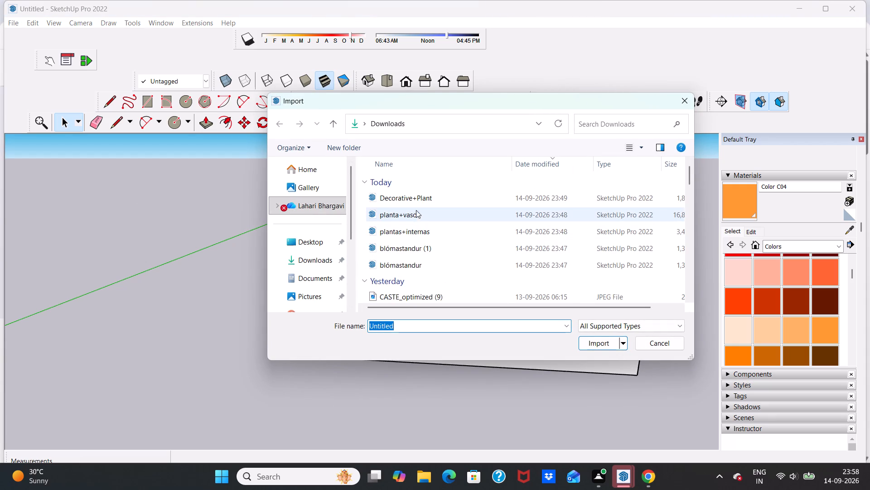
click(320, 264)
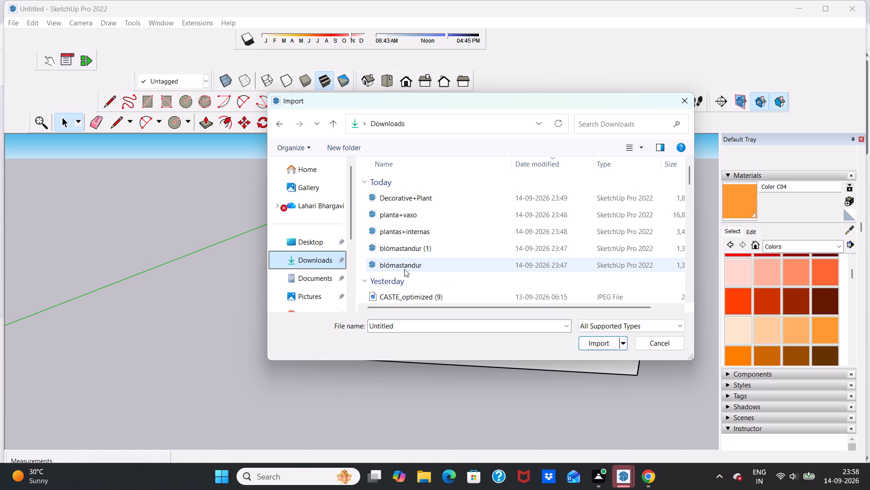
click(406, 199)
click(595, 341)
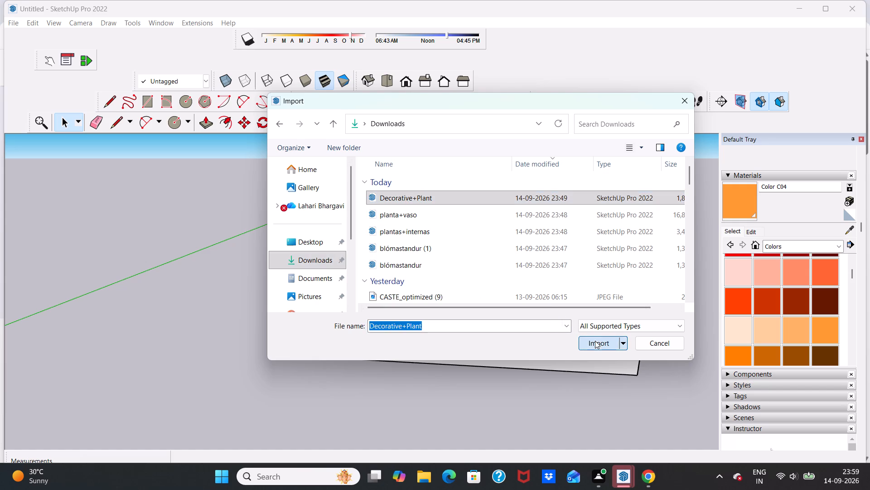
scroll(529, 320, down, 3)
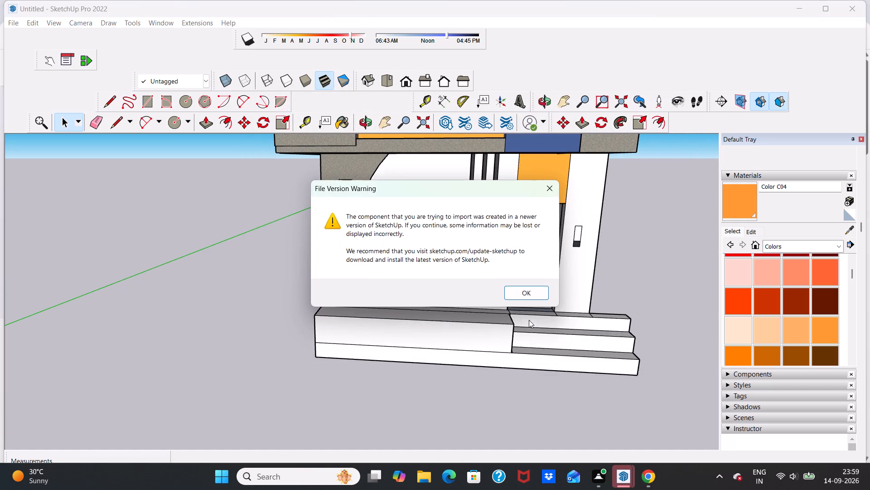
scroll(529, 320, down, 3)
click(529, 291)
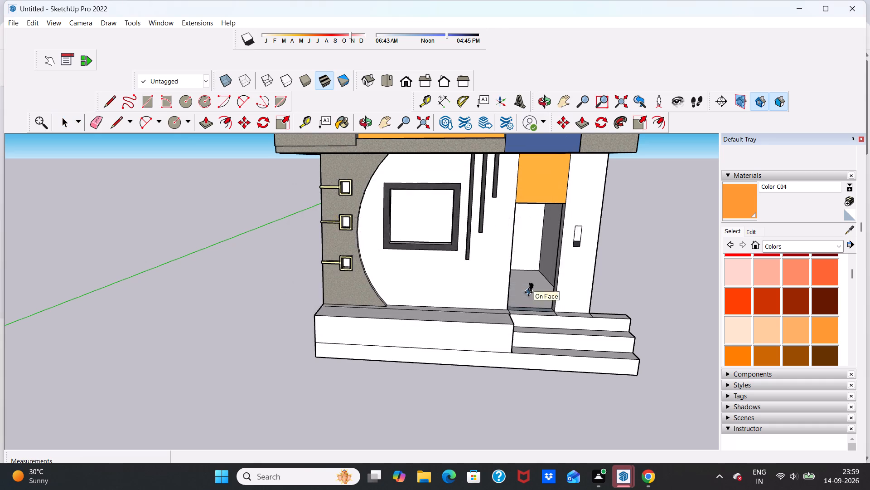
Place the imported potted plant on the open ground beside the base's end, near the lamp-fitted wall.
scroll(523, 300, down, 5)
scroll(402, 381, up, 1)
scroll(329, 339, up, 6)
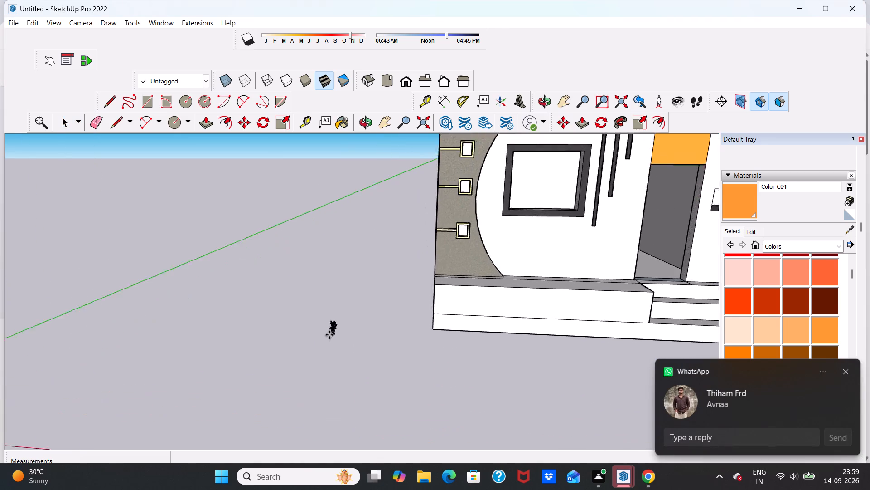
scroll(329, 335, up, 18)
click(329, 335)
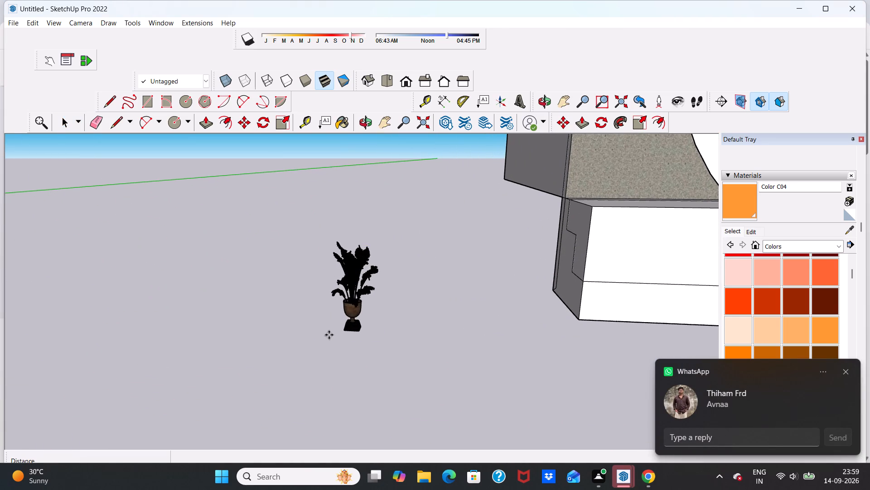
Scale the potted plant by about 2.19 and 3.59 along green and blue, and widen it on the red and green axes.
scroll(380, 349, down, 20)
scroll(380, 349, down, 5)
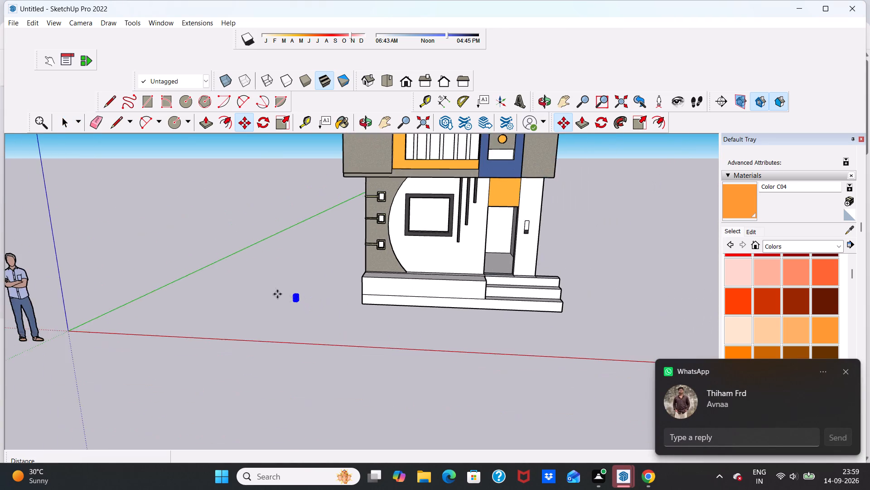
scroll(320, 304, up, 12)
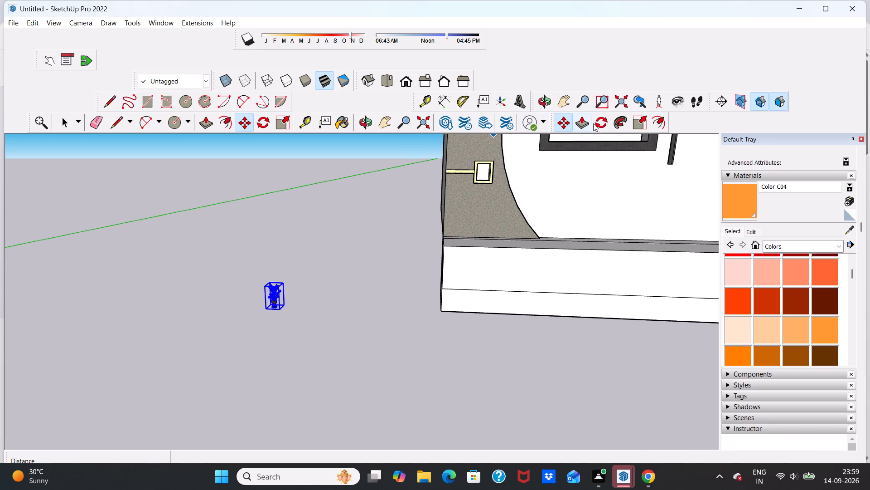
click(642, 121)
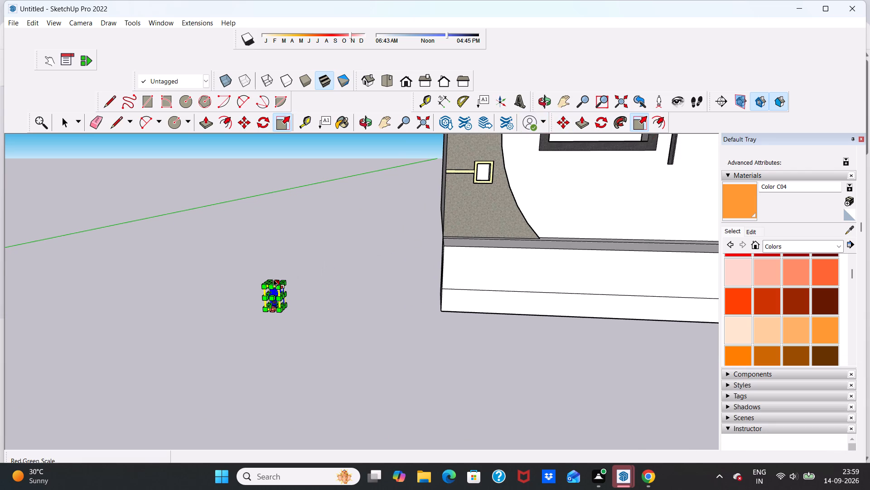
click(271, 283)
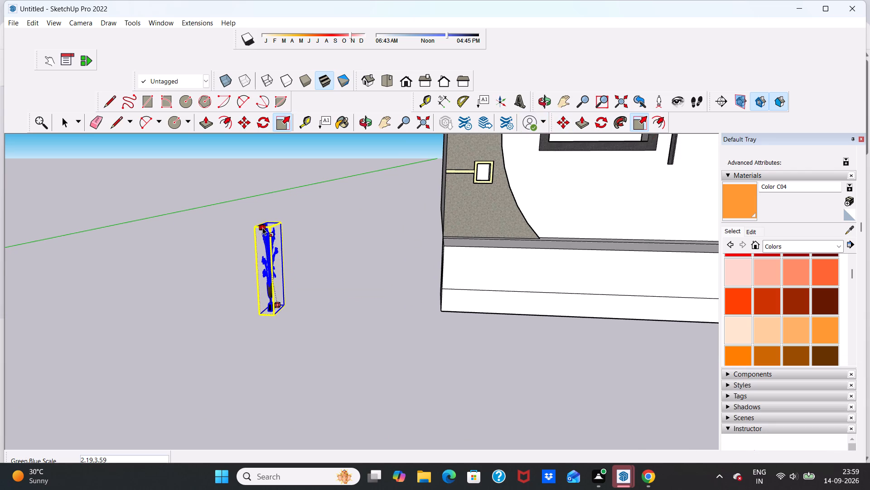
click(262, 227)
click(272, 313)
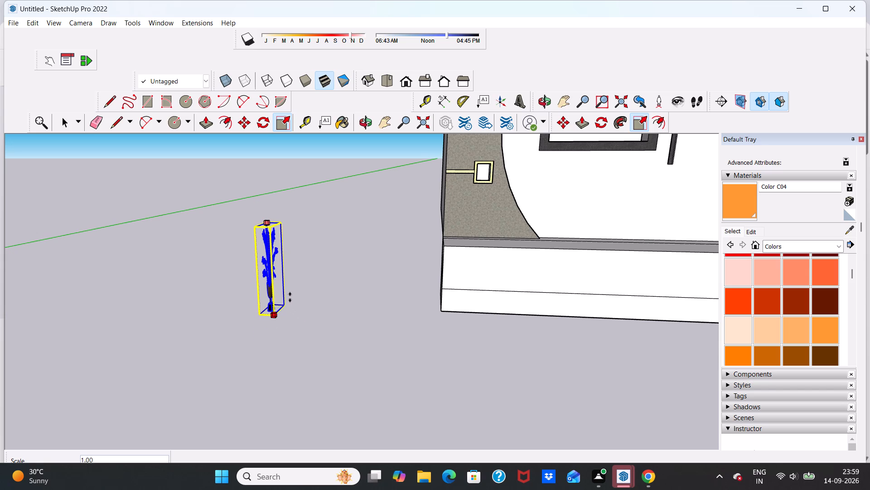
click(290, 297)
scroll(260, 310, up, 4)
click(277, 251)
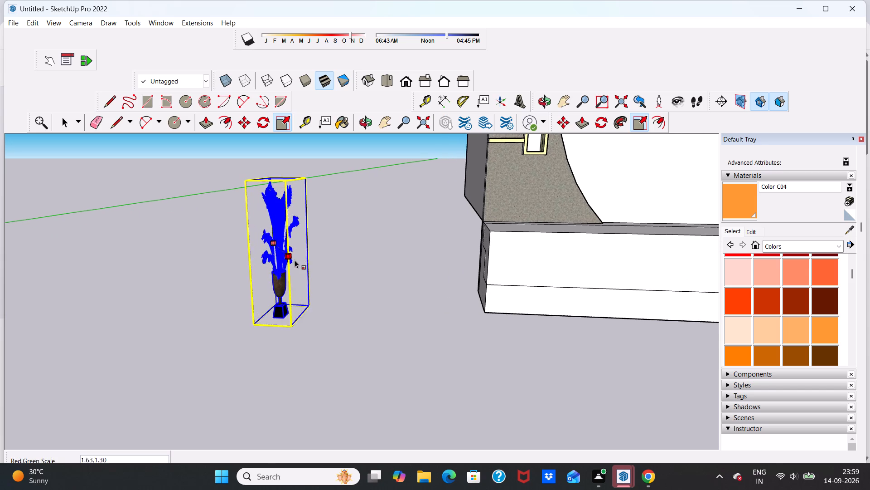
click(300, 262)
click(360, 348)
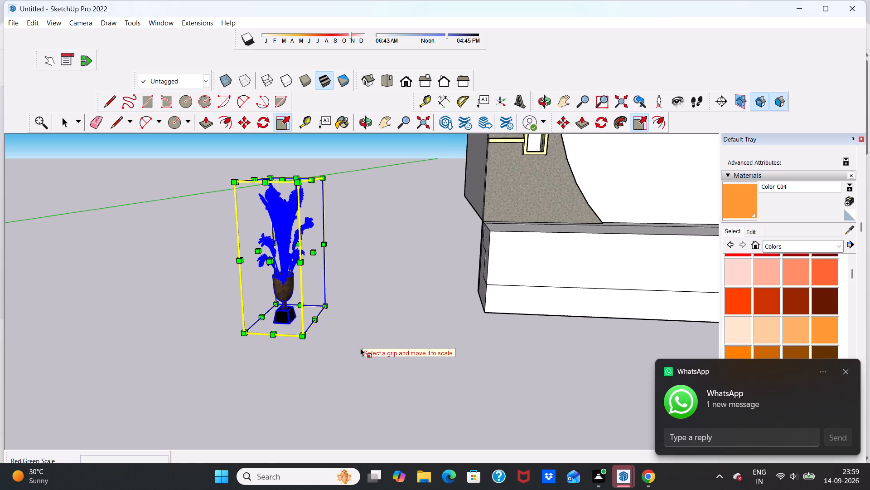
key(space)
click(360, 371)
Examine the stretched plant up close and judge its size against the house front.
scroll(371, 334, down, 10)
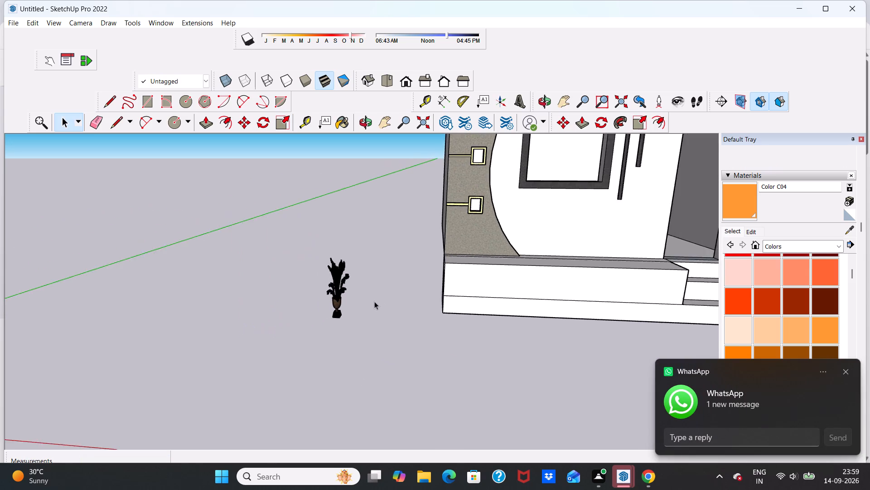
scroll(325, 344, up, 6)
scroll(336, 222, up, 14)
scroll(349, 238, down, 8)
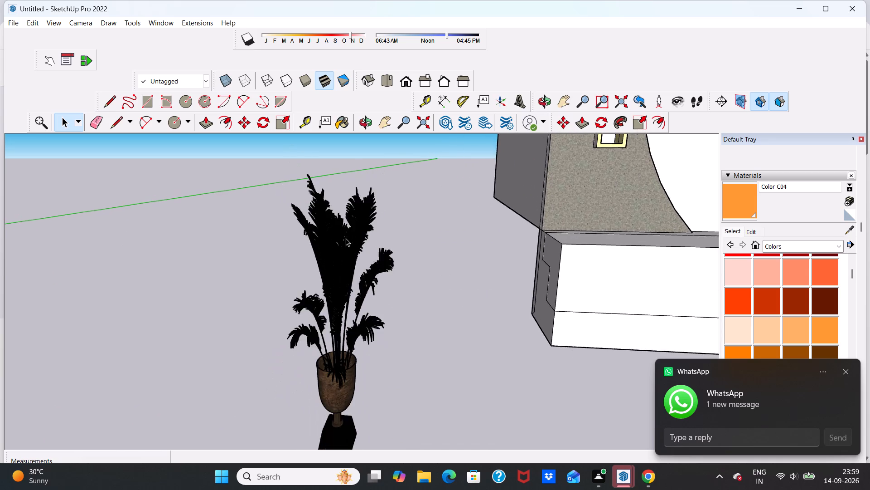
scroll(346, 238, down, 20)
scroll(346, 238, down, 5)
scroll(382, 273, up, 6)
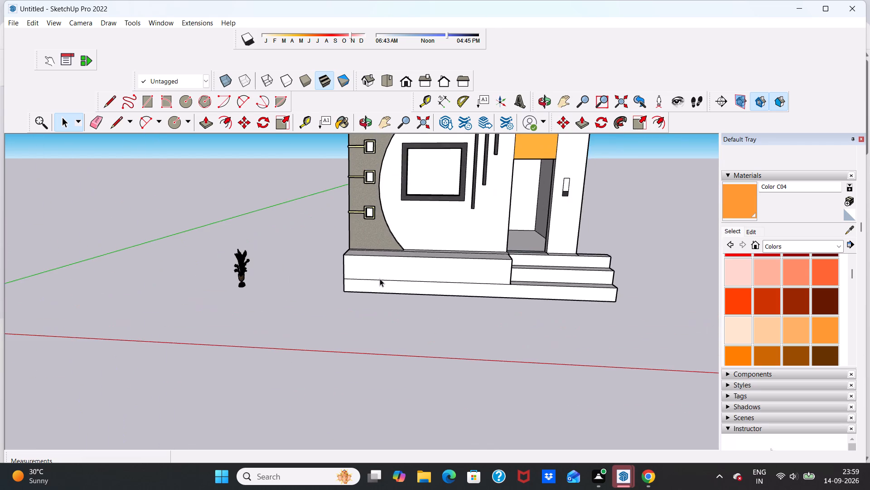
scroll(371, 283, down, 4)
scroll(370, 224, down, 5)
scroll(396, 202, up, 6)
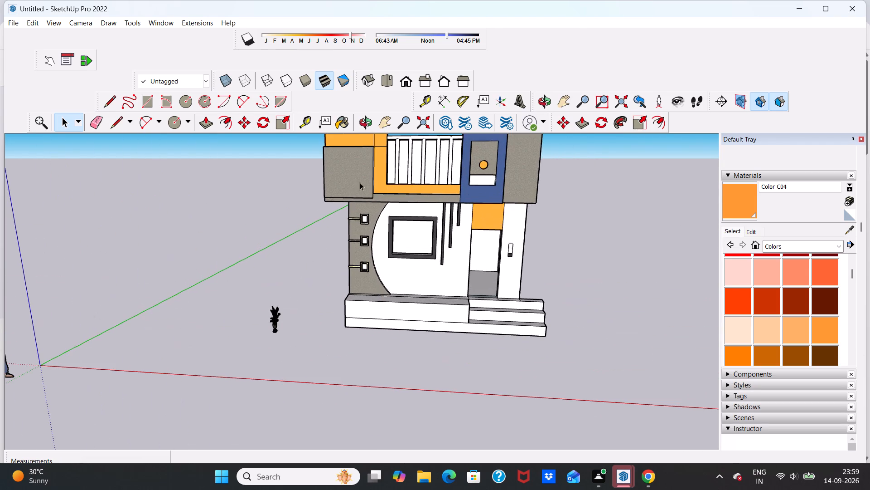
scroll(256, 320, up, 5)
Enlarge the potted plant uniformly to about 2.29 times its size and adjust its width on the red and green axes slightly.
click(285, 326)
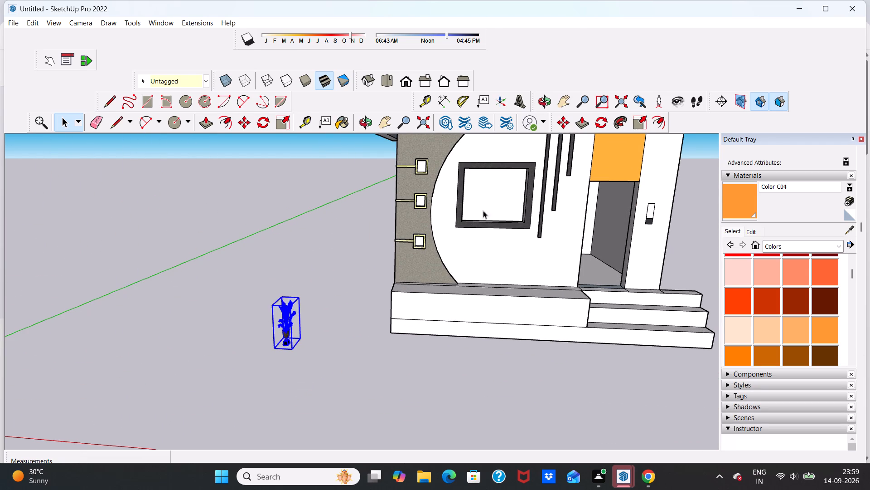
click(636, 118)
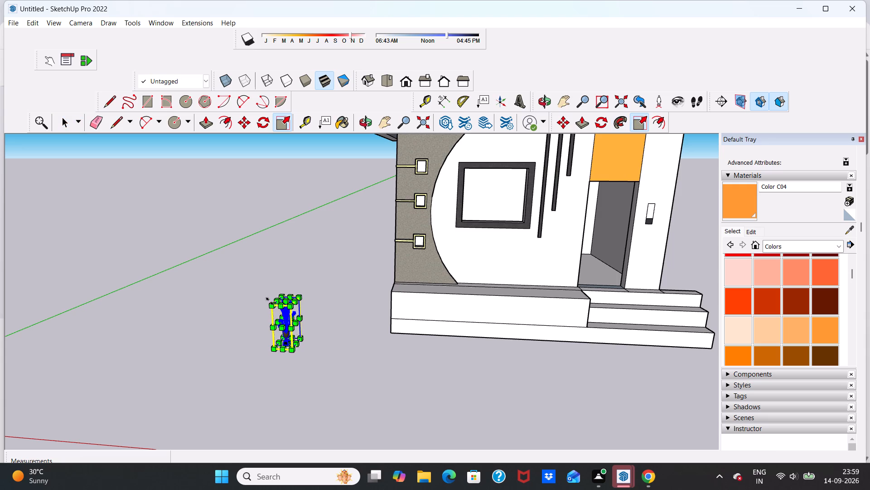
click(294, 304)
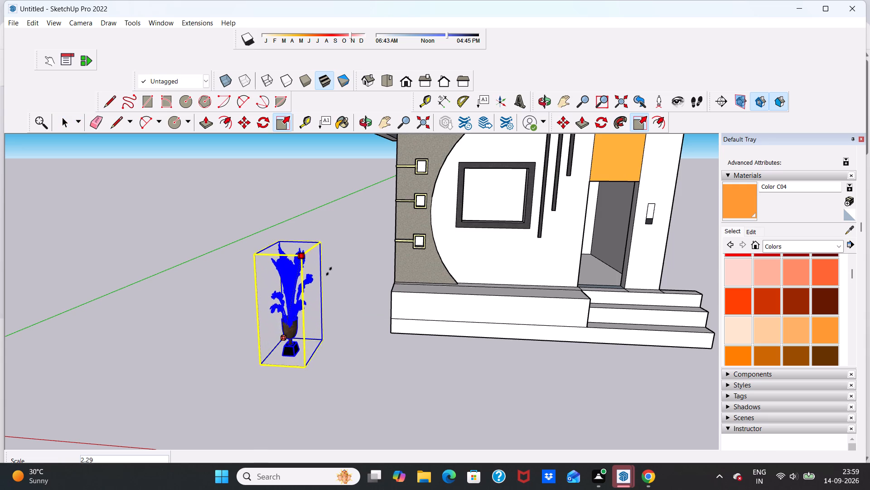
click(329, 270)
click(304, 311)
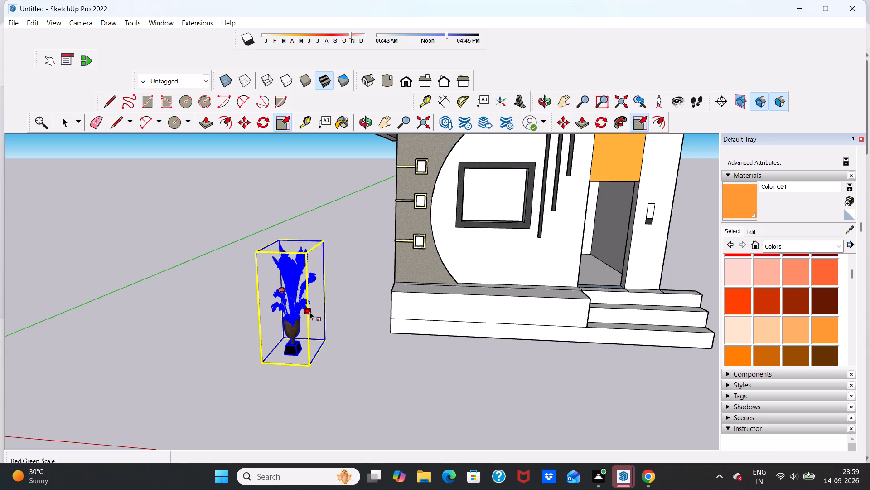
click(319, 314)
scroll(305, 350, down, 10)
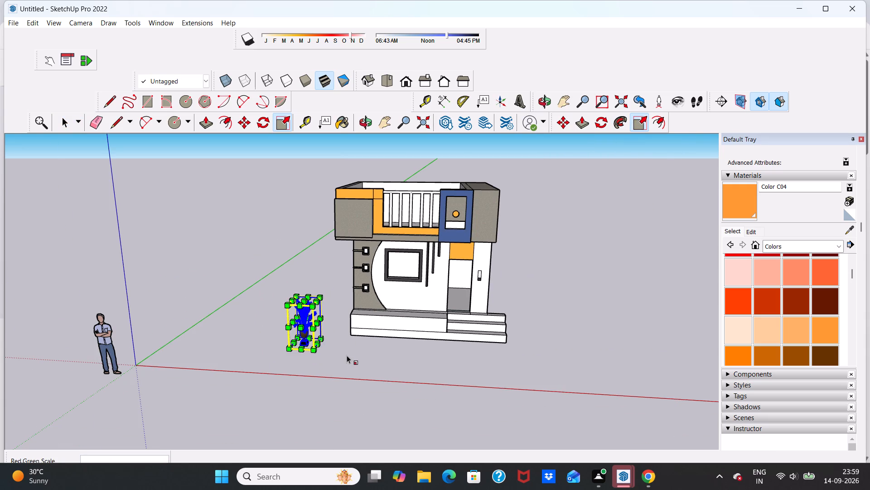
click(349, 353)
key(space)
click(349, 350)
Copy the potted plant about 13' 5" from the ground onto the base's end, in front of the lamp-fitted wall.
scroll(285, 315, up, 4)
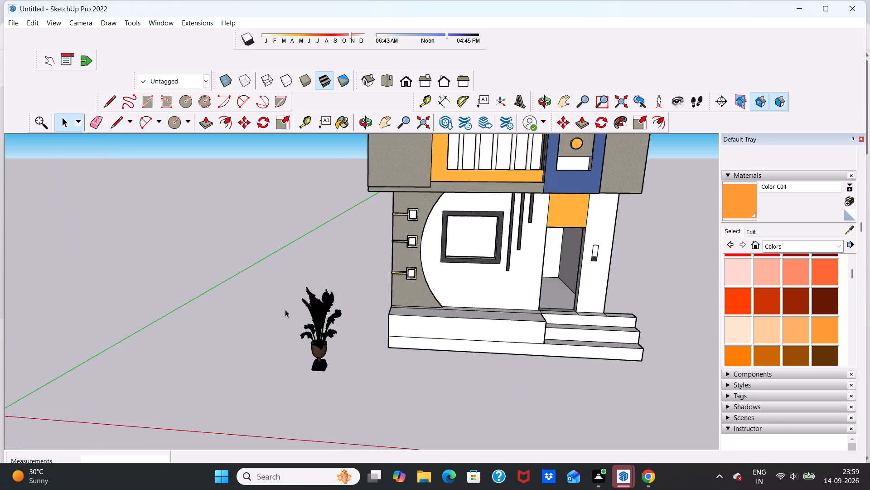
scroll(285, 309, up, 3)
scroll(287, 313, down, 1)
scroll(287, 313, up, 5)
scroll(289, 305, down, 16)
scroll(311, 316, up, 5)
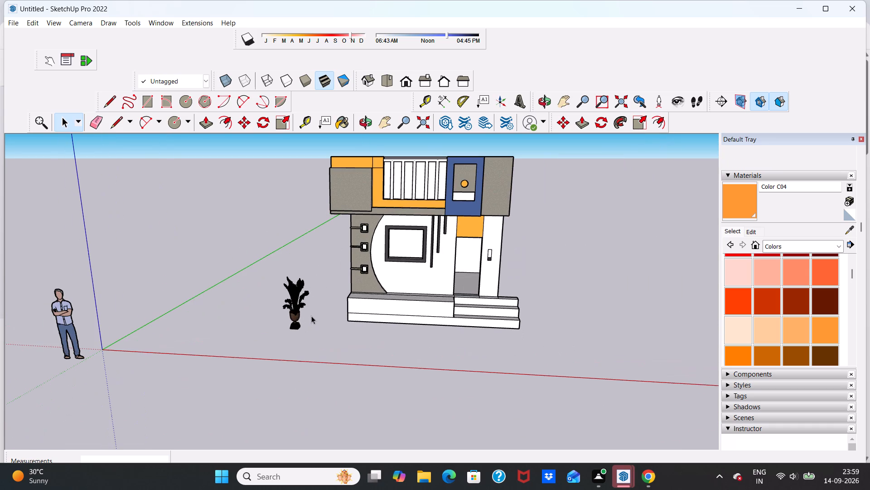
click(299, 327)
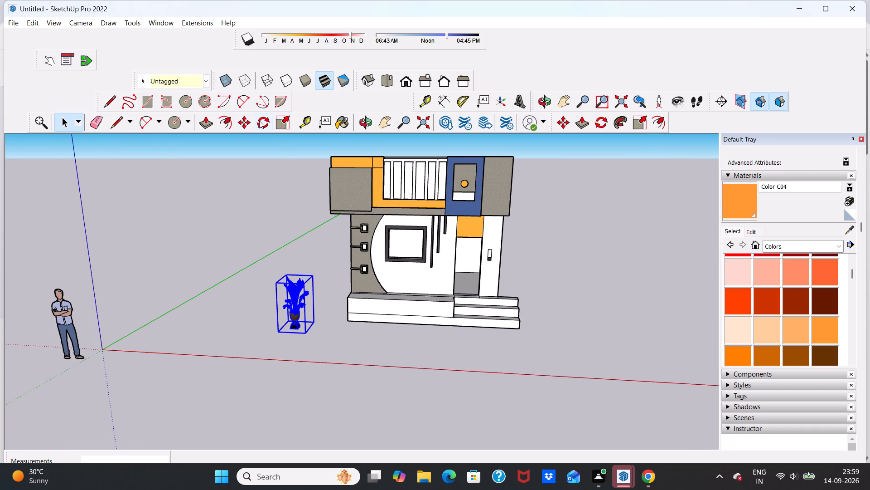
click(243, 120)
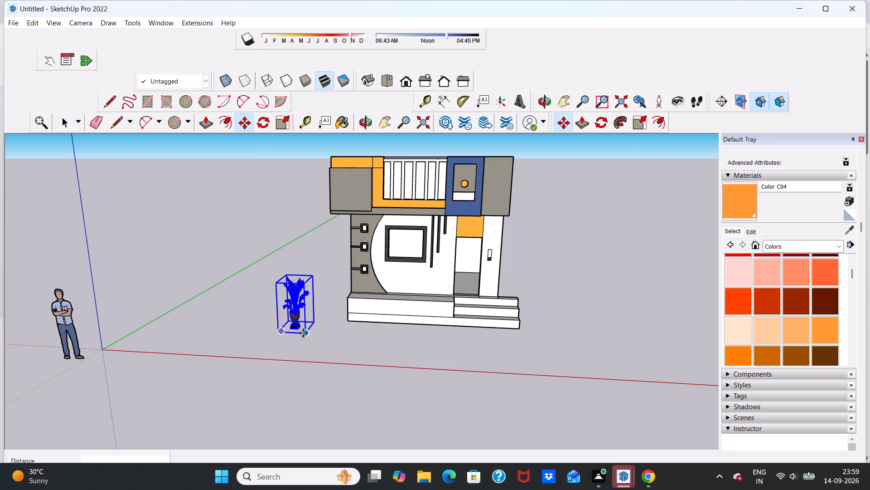
scroll(300, 331, up, 5)
click(310, 331)
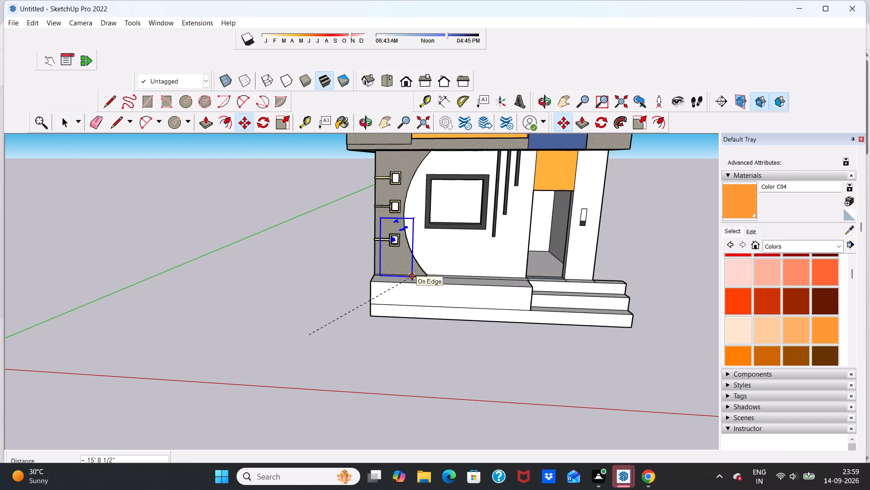
scroll(417, 280, up, 8)
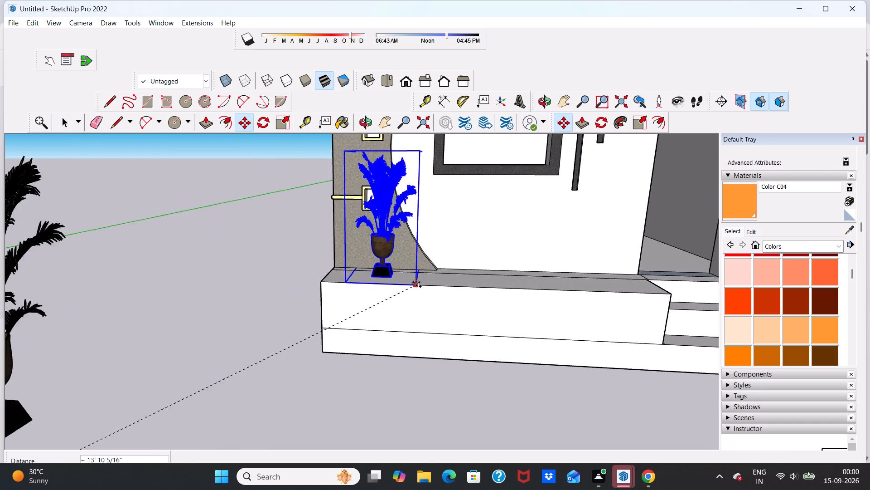
scroll(416, 282, up, 3)
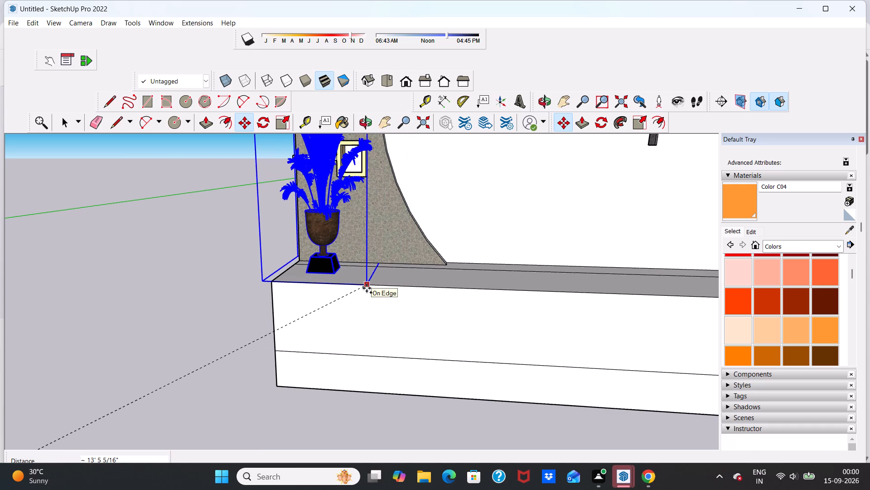
click(367, 288)
scroll(377, 307, down, 11)
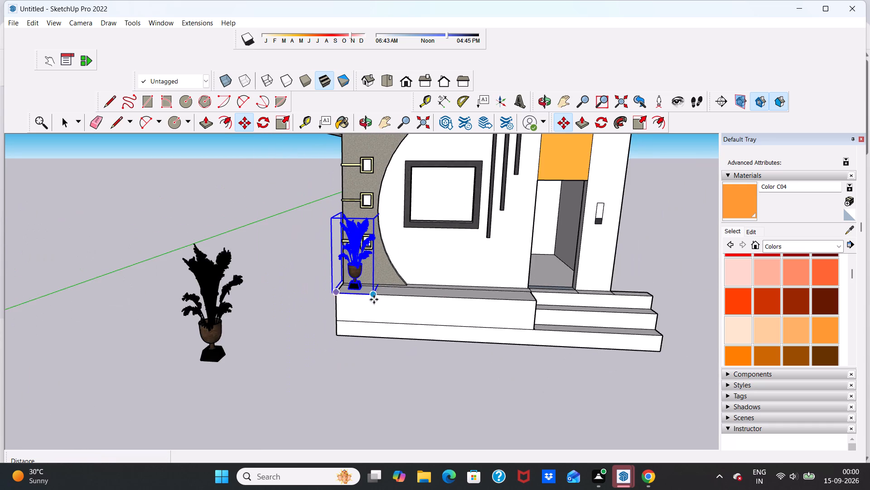
scroll(341, 349, up, 2)
key(space)
click(309, 366)
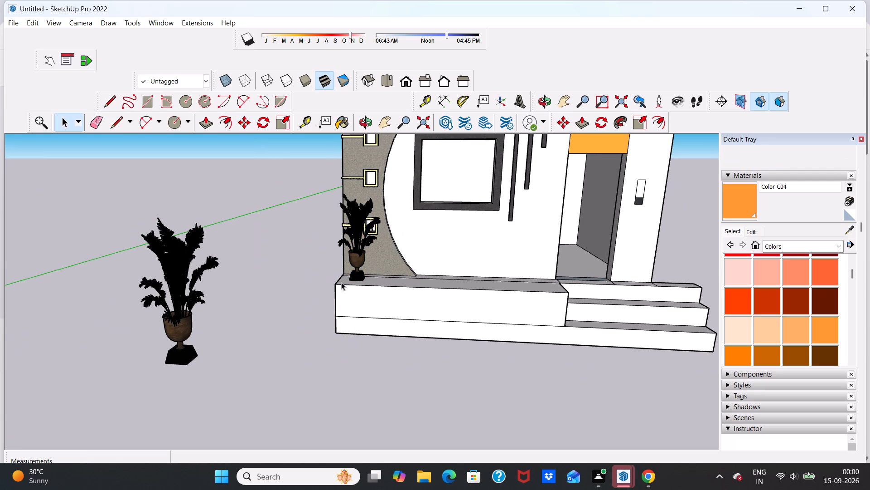
Copy the ground plant about 14' 1" onto the base's front edge, beside the plant already standing there.
scroll(344, 273, up, 11)
middle_drag(463, 277, 356, 309)
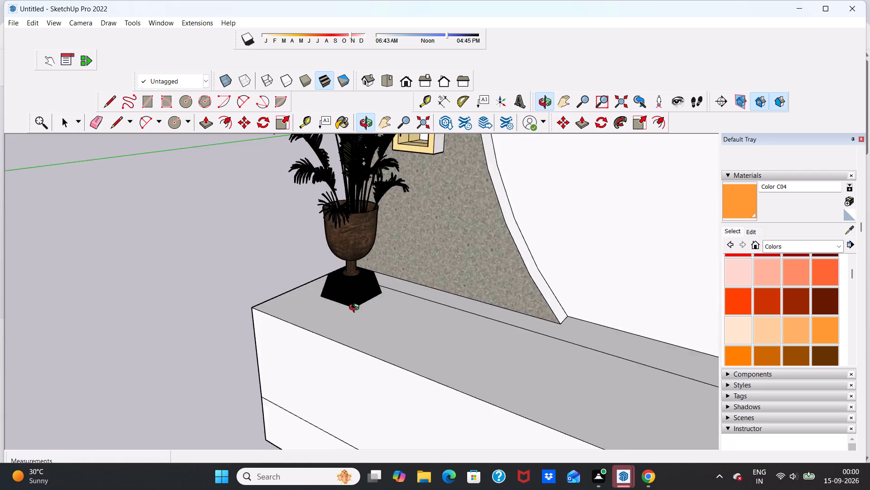
middle_drag(356, 309, 411, 295)
scroll(412, 293, down, 17)
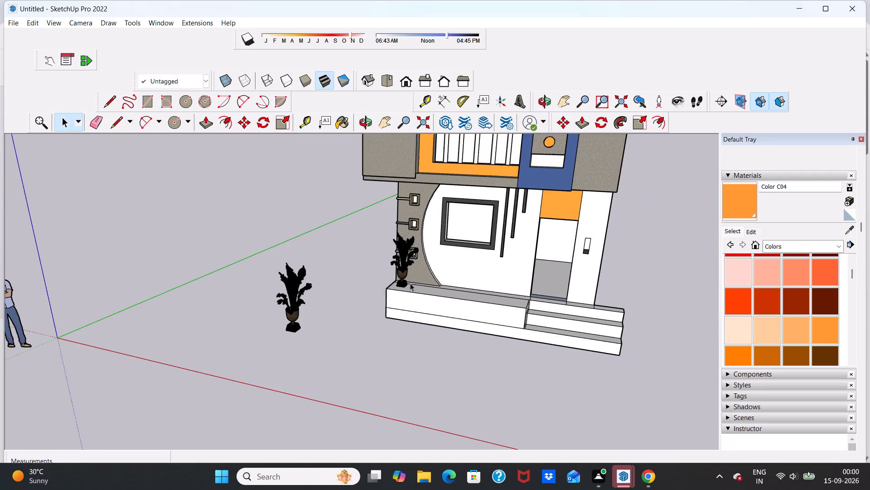
scroll(434, 263, up, 4)
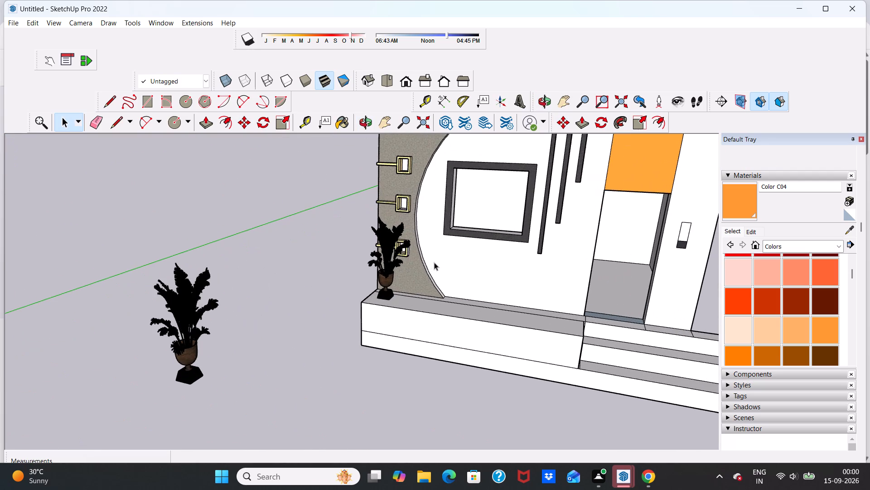
click(188, 368)
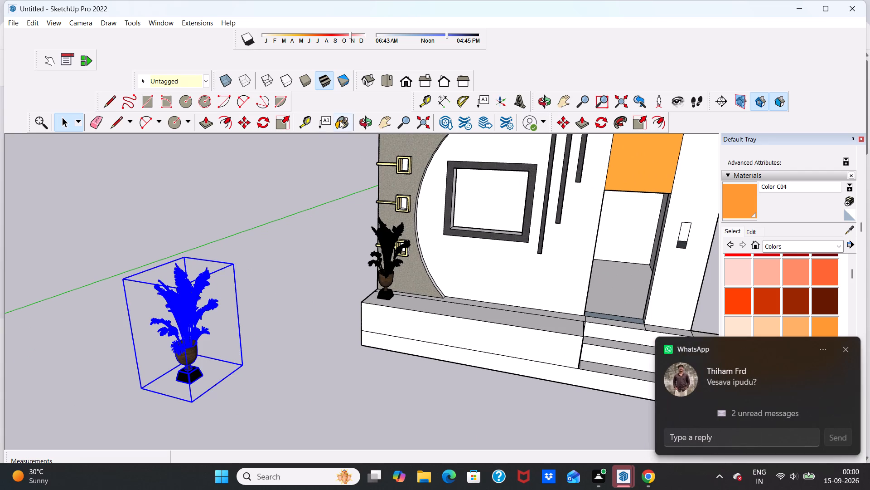
click(245, 122)
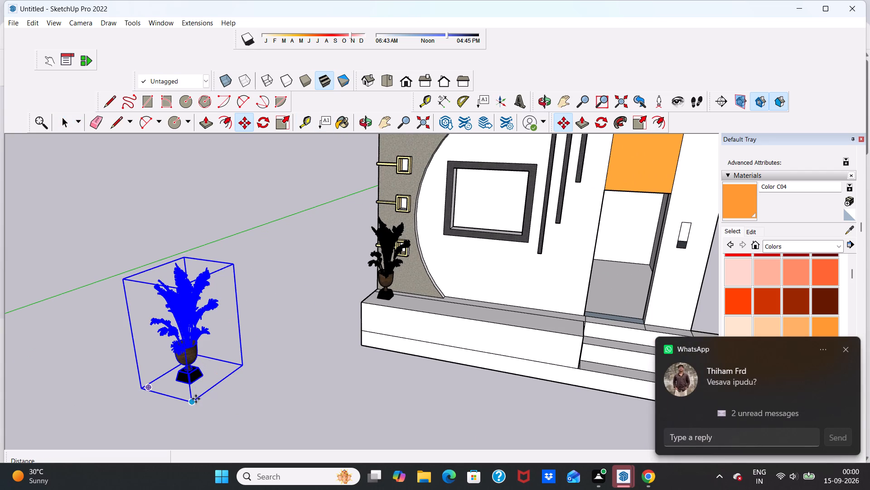
click(193, 402)
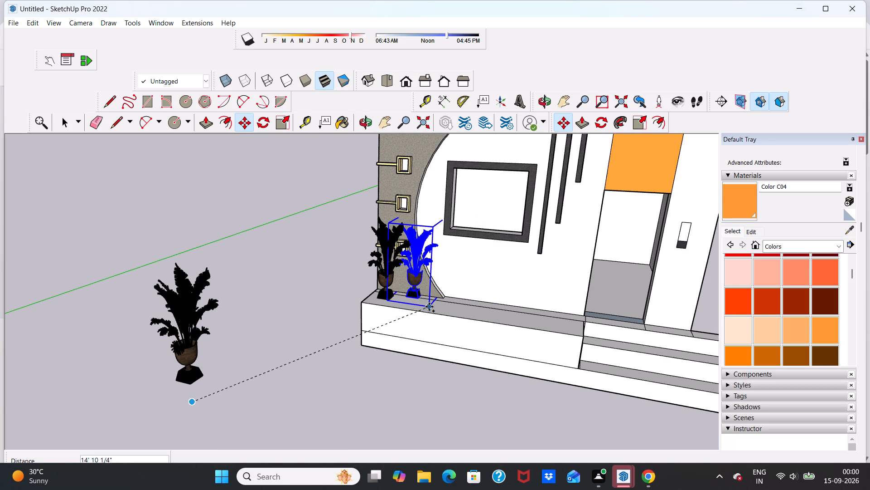
scroll(429, 307, up, 9)
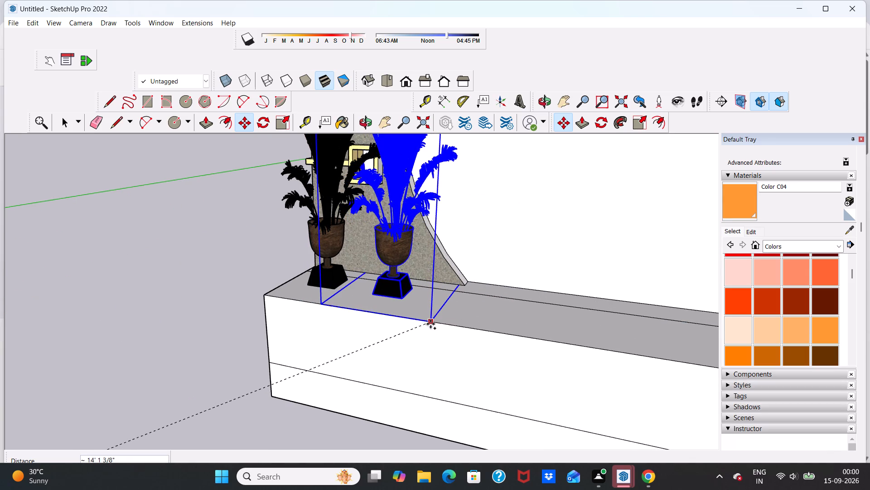
click(430, 324)
key(space)
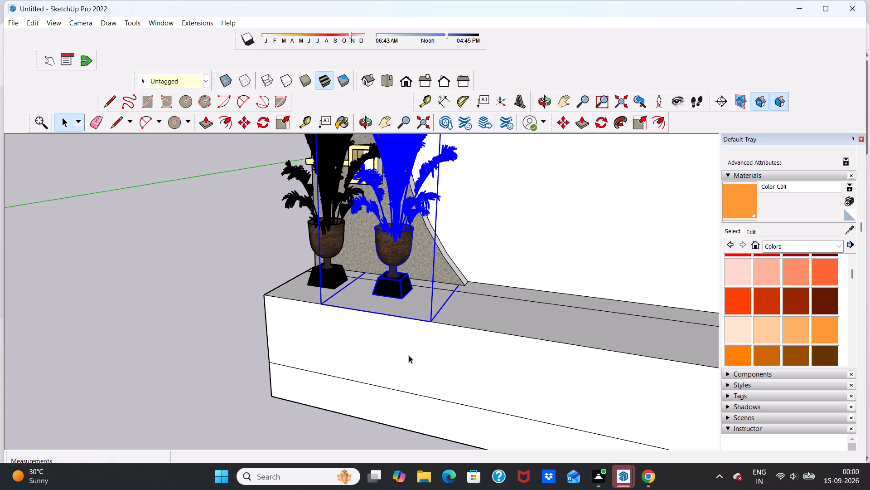
click(193, 363)
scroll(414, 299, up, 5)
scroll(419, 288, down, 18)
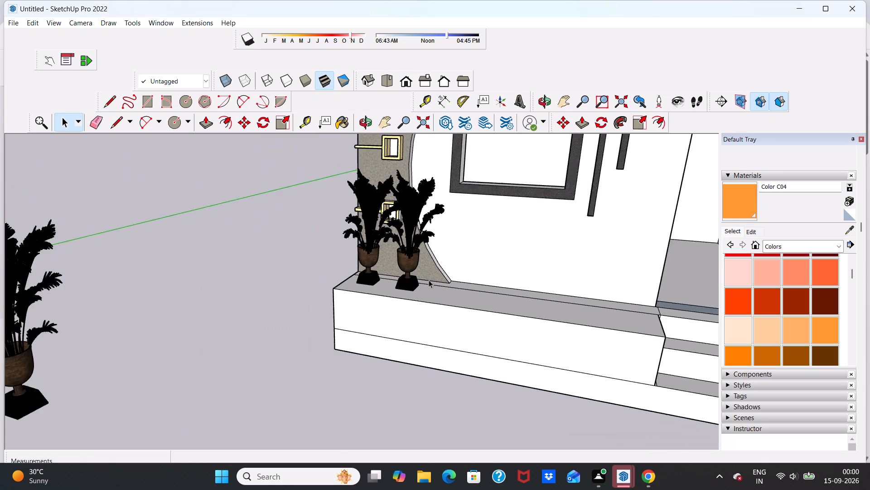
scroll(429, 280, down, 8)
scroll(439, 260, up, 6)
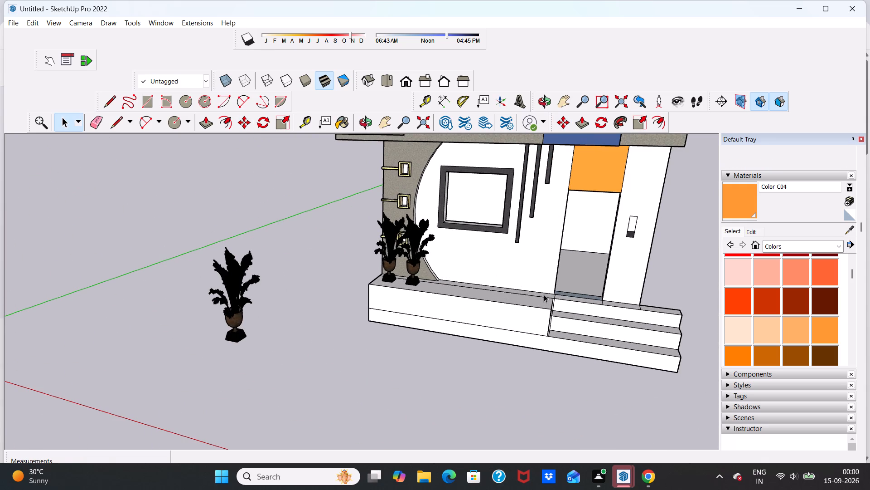
Move the ground plant about 18' 10" onto the base's front edge, beside the entrance steps.
scroll(544, 294, up, 2)
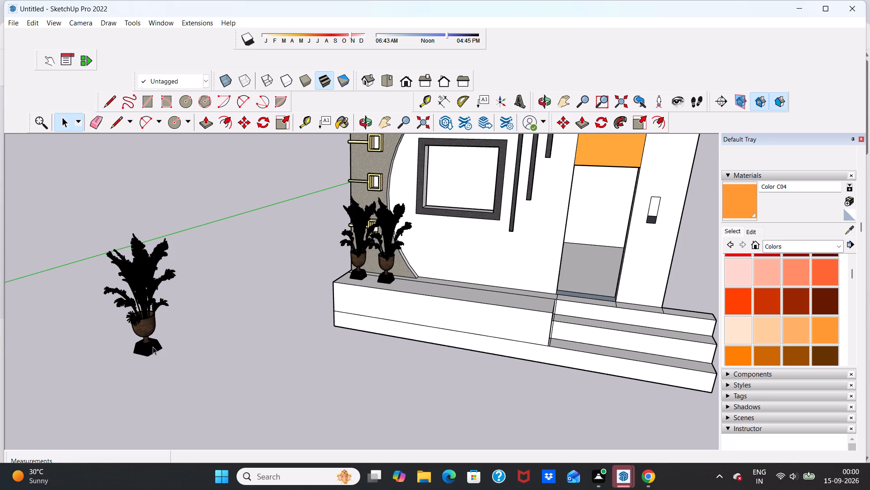
click(153, 347)
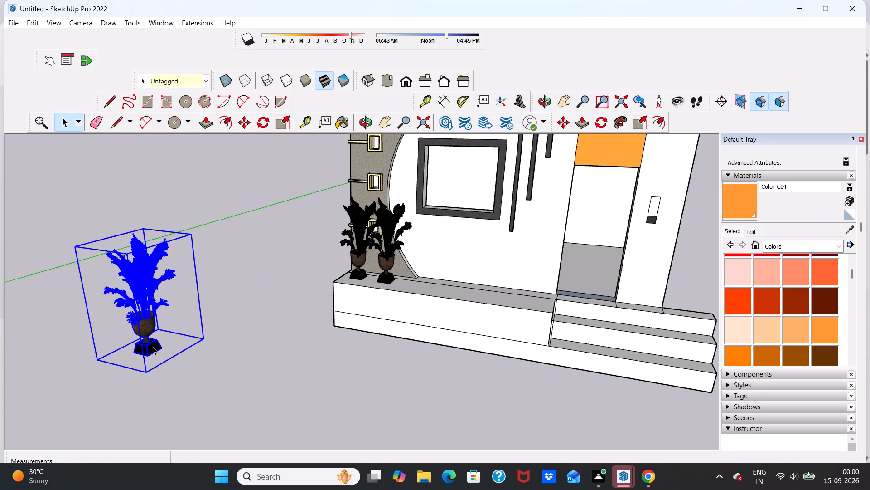
click(153, 347)
click(240, 122)
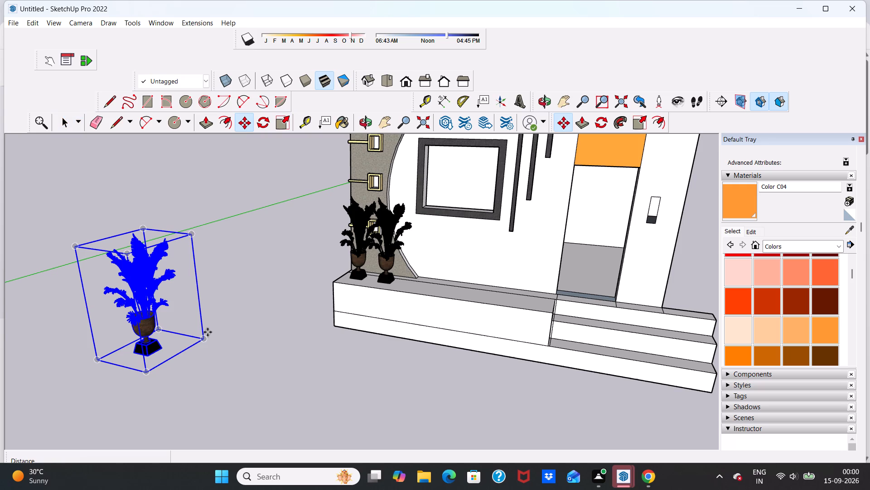
drag(145, 373, 367, 336)
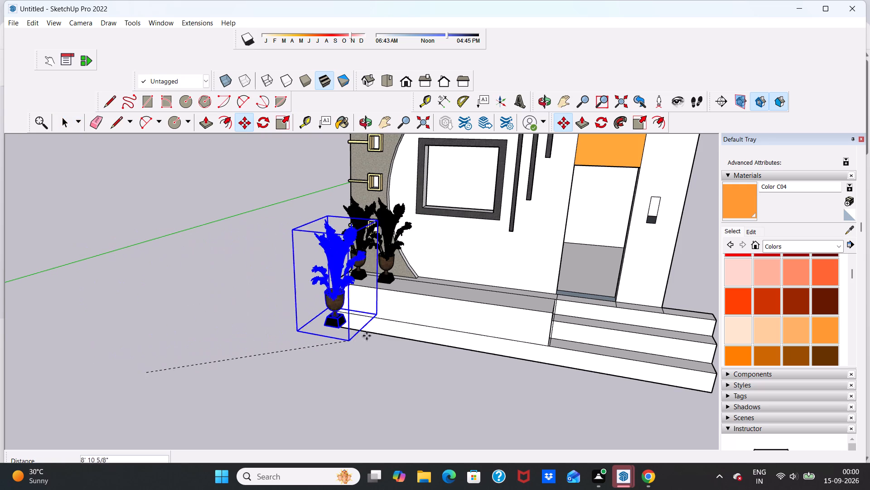
drag(367, 336, 535, 308)
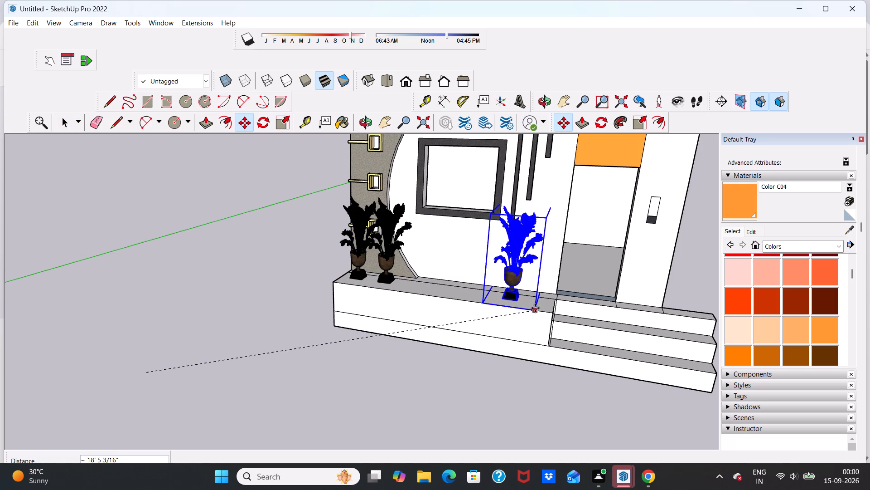
drag(535, 308, 543, 315)
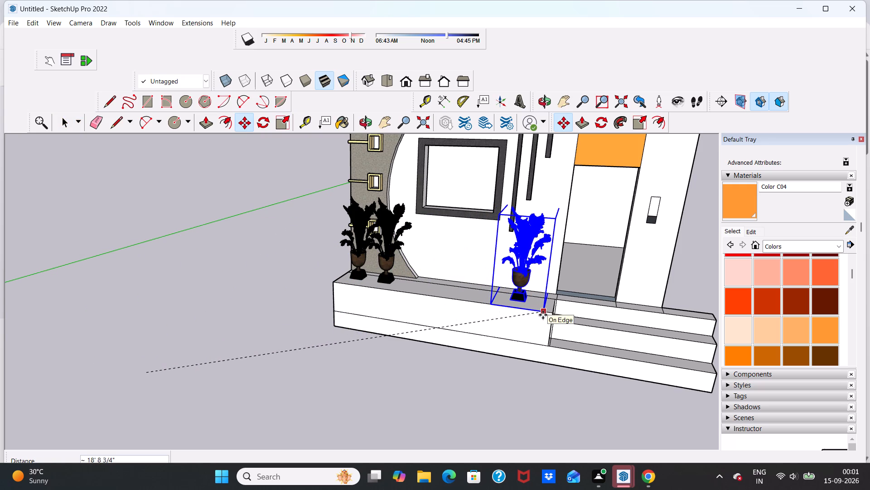
drag(543, 315, 546, 316)
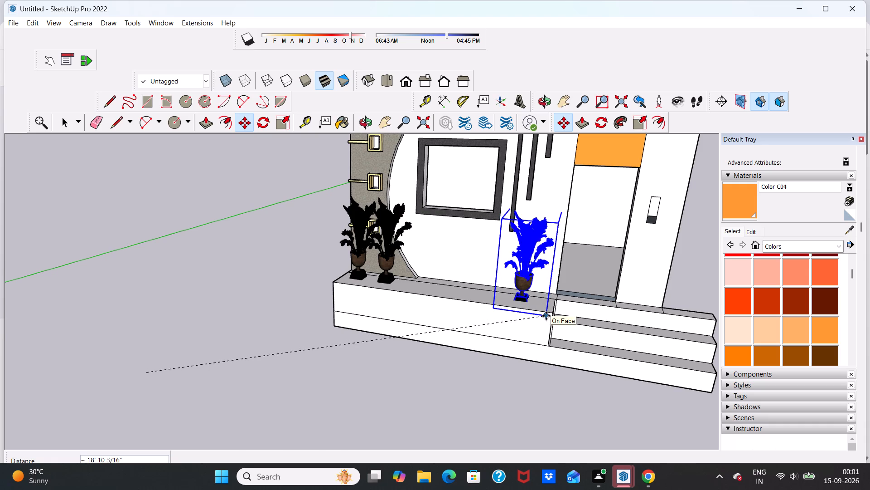
drag(546, 316, 546, 314)
click(435, 401)
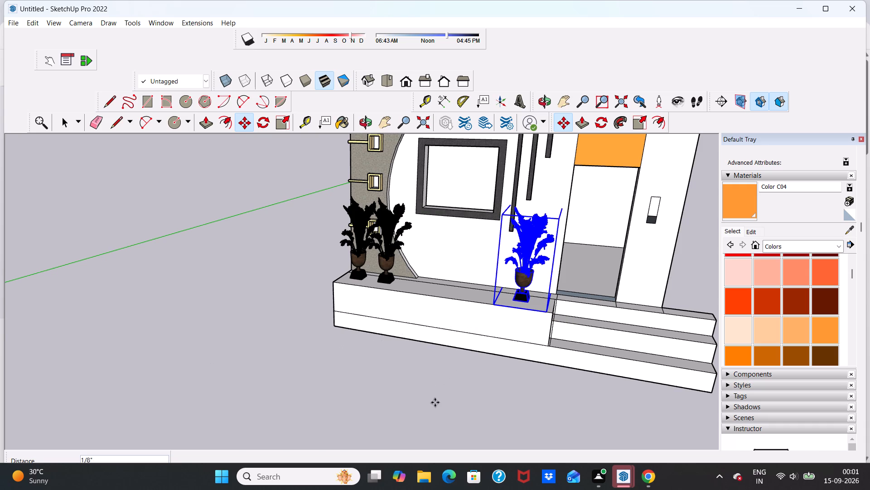
key(space)
click(435, 402)
Examine the house front and the placement of the three potted plants from near and far.
scroll(512, 292, up, 10)
scroll(524, 272, down, 4)
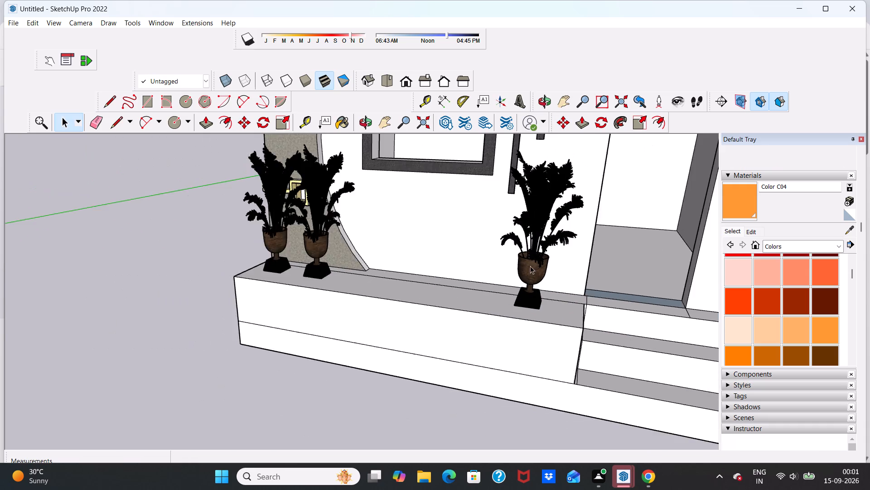
scroll(530, 266, down, 20)
scroll(530, 266, down, 9)
scroll(489, 201, up, 5)
middle_drag(485, 307, 506, 307)
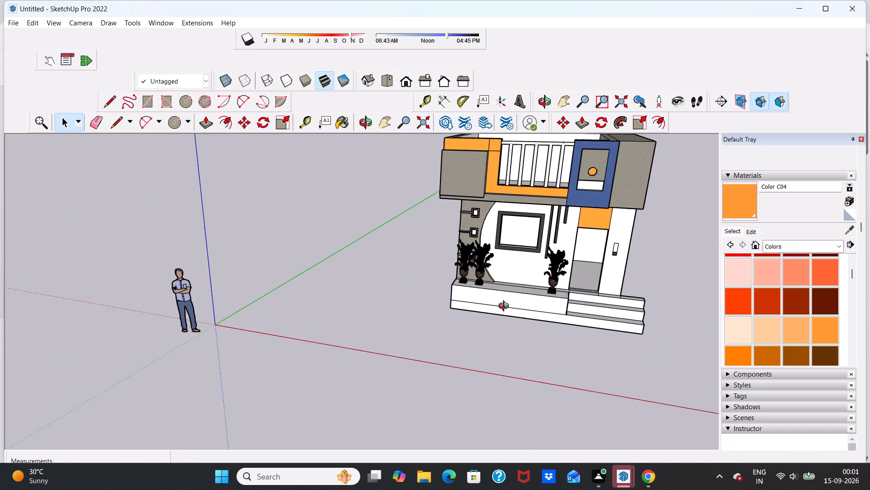
middle_drag(506, 307, 531, 308)
scroll(587, 243, up, 4)
scroll(533, 298, up, 4)
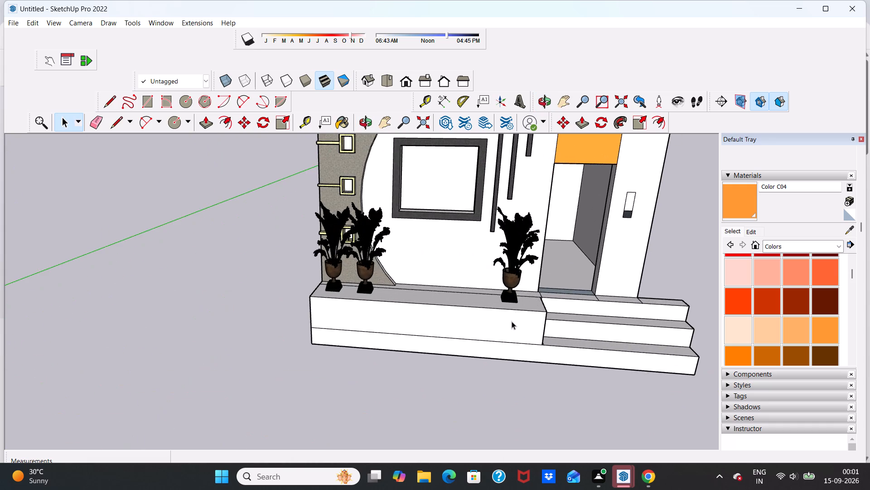
scroll(517, 300, down, 4)
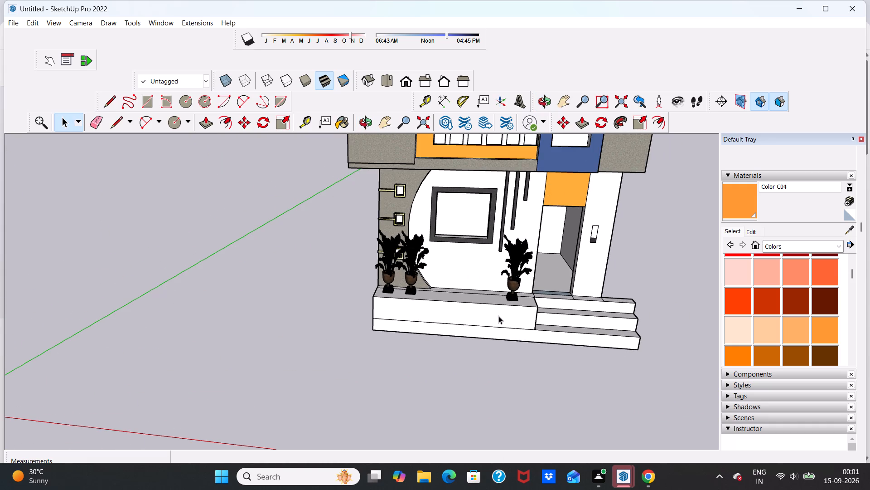
scroll(503, 313, down, 3)
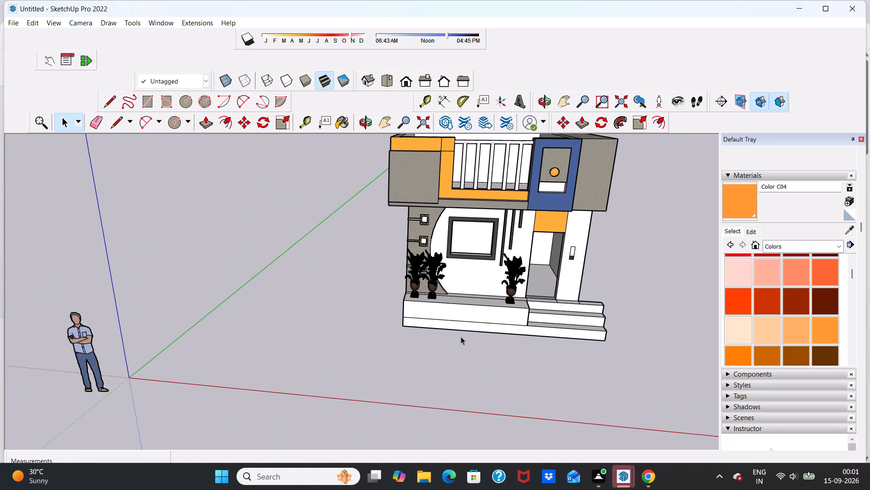
scroll(498, 332, down, 10)
scroll(609, 299, up, 6)
scroll(533, 330, up, 2)
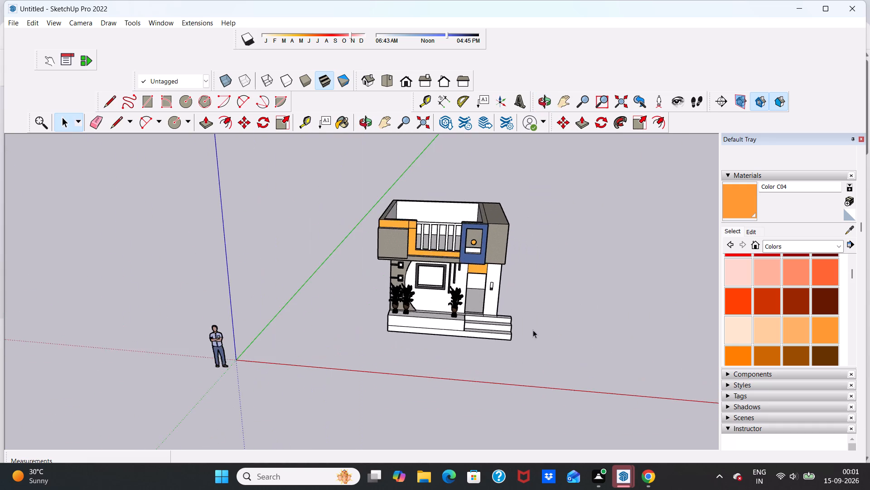
scroll(533, 330, up, 3)
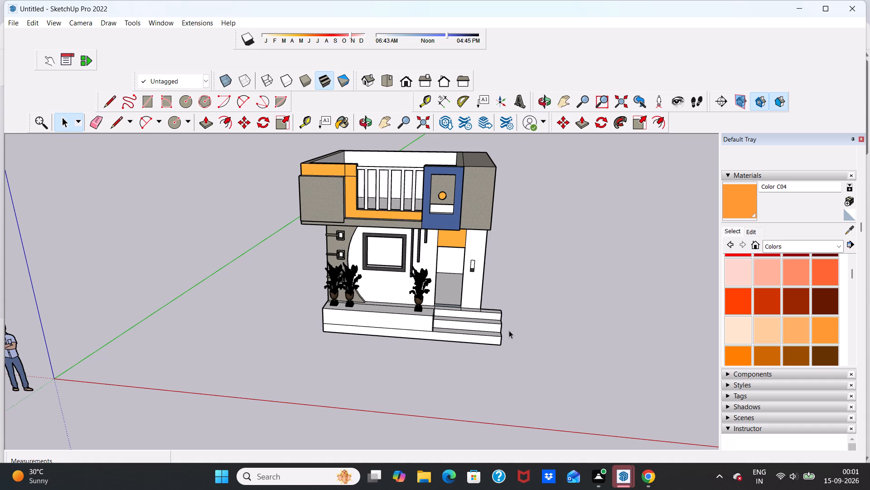
scroll(508, 329, down, 6)
scroll(514, 319, up, 1)
scroll(516, 318, down, 4)
scroll(488, 355, up, 5)
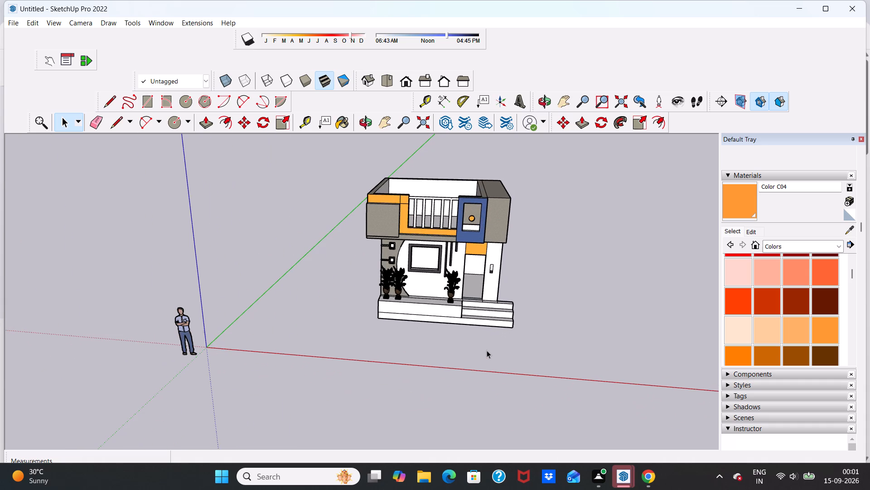
scroll(393, 329, down, 4)
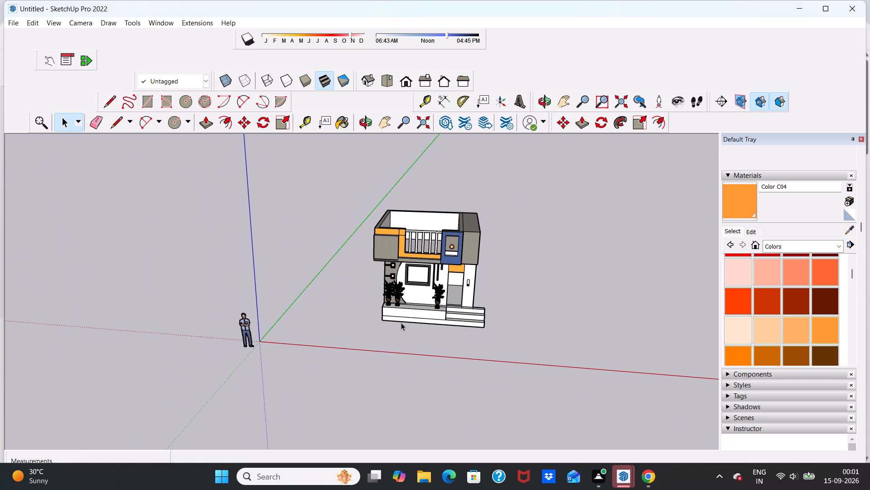
scroll(386, 310, up, 20)
scroll(386, 310, up, 1)
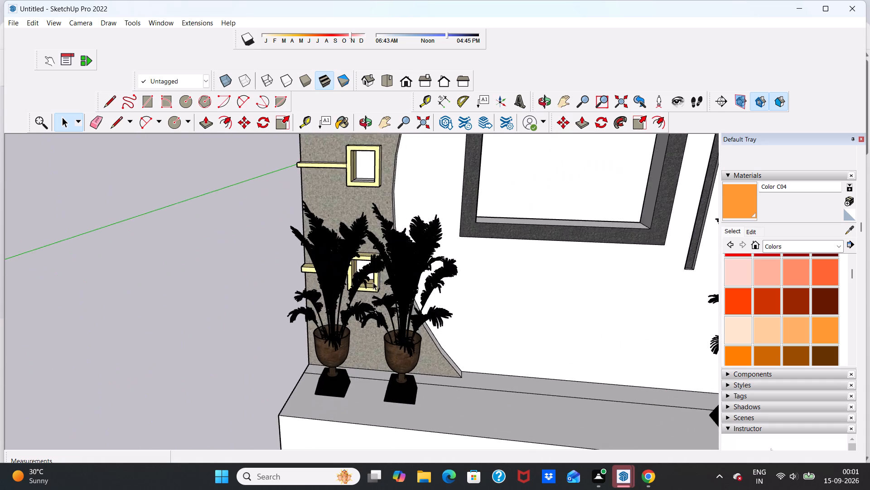
scroll(372, 287, down, 20)
scroll(372, 287, down, 2)
scroll(440, 283, up, 10)
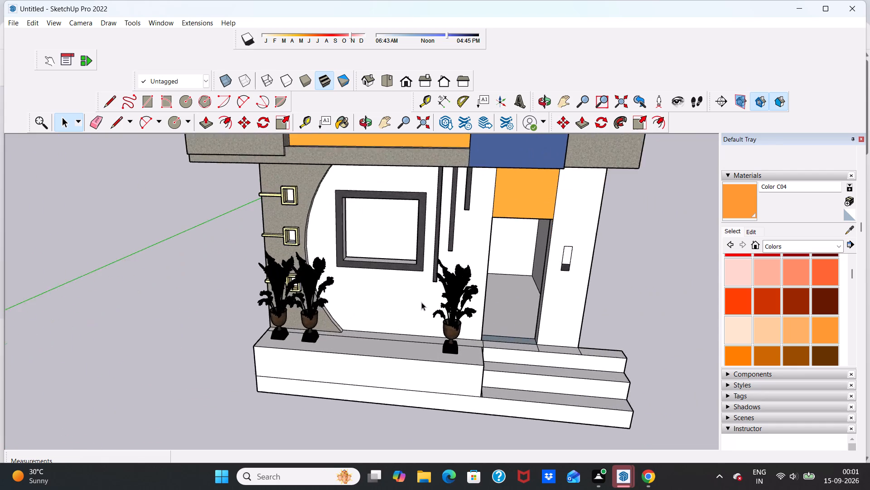
scroll(421, 302, down, 8)
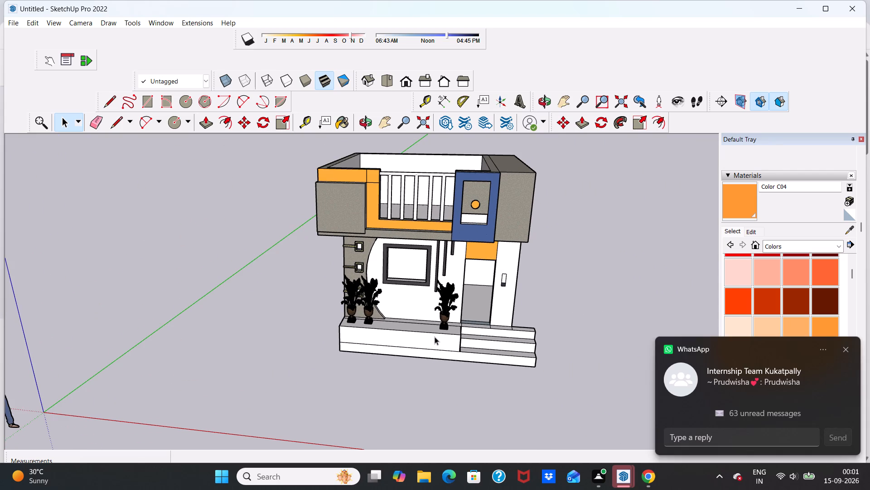
scroll(424, 382, down, 2)
scroll(436, 365, up, 5)
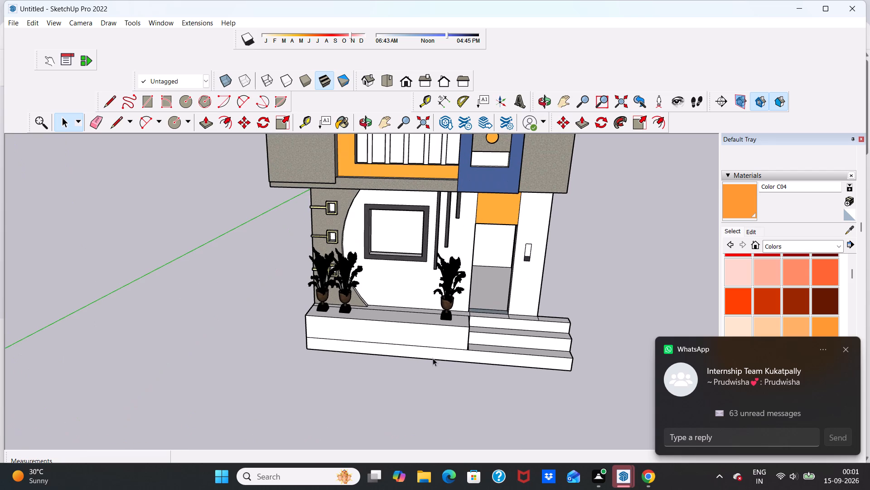
scroll(429, 358, down, 6)
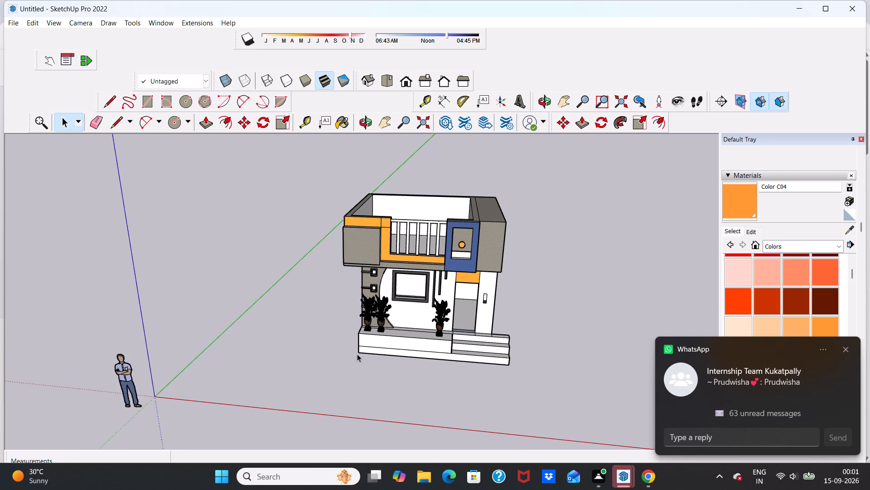
middle_drag(360, 357, 379, 338)
scroll(364, 333, up, 12)
scroll(333, 364, up, 1)
scroll(335, 359, down, 11)
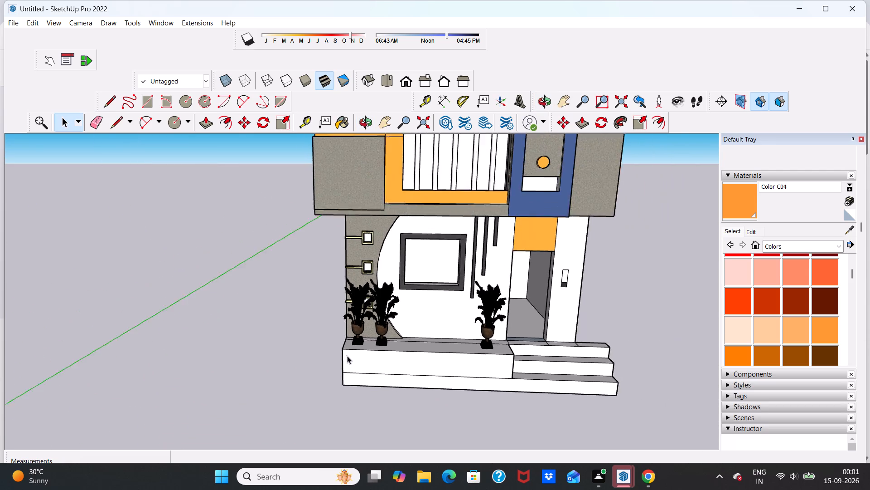
scroll(347, 356, down, 1)
scroll(603, 359, up, 5)
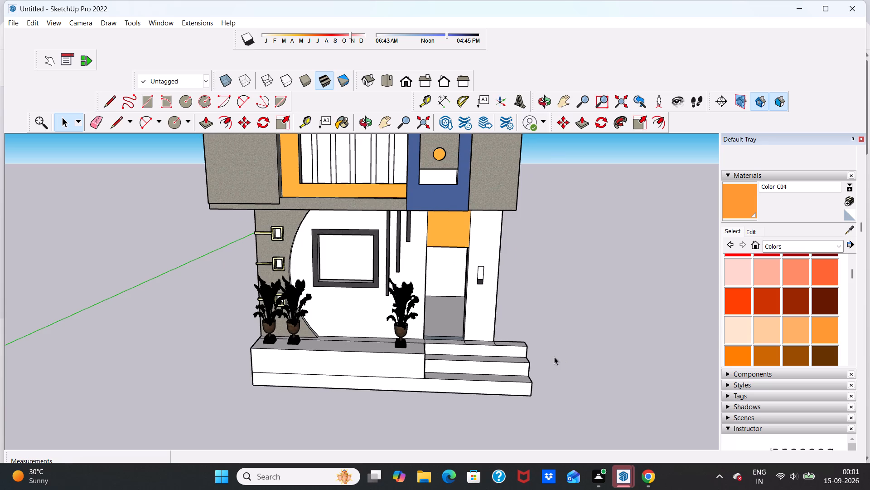
scroll(553, 357, down, 4)
scroll(557, 383, up, 2)
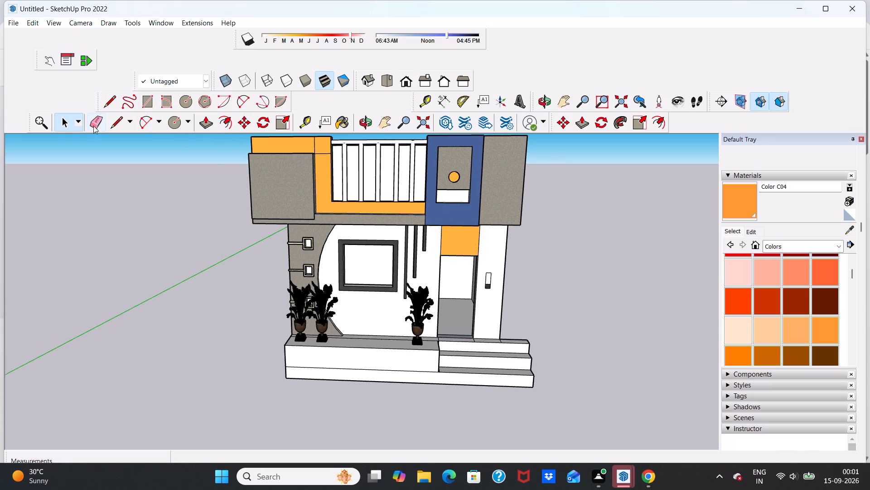
Draw a ground rectangle about 21' 1" by 7' 10" from the base's bottom front corner, extending past the entrance steps.
scroll(152, 218, down, 5)
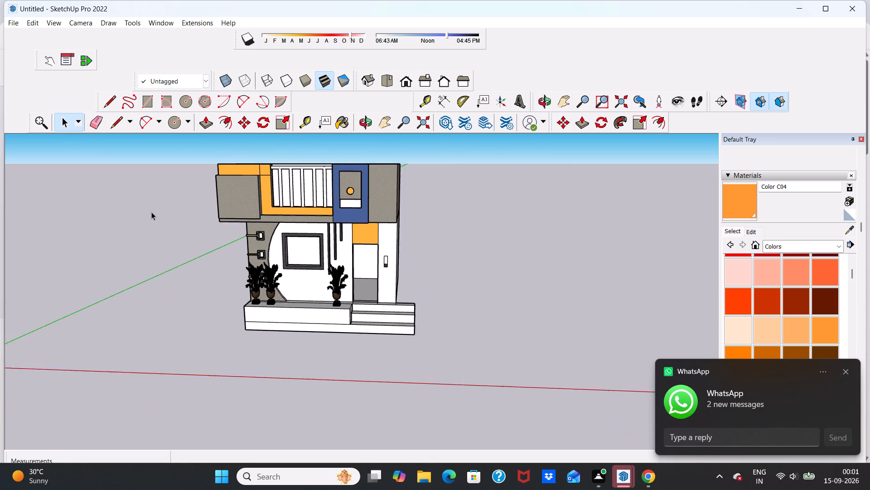
scroll(151, 212, down, 6)
scroll(174, 288, up, 11)
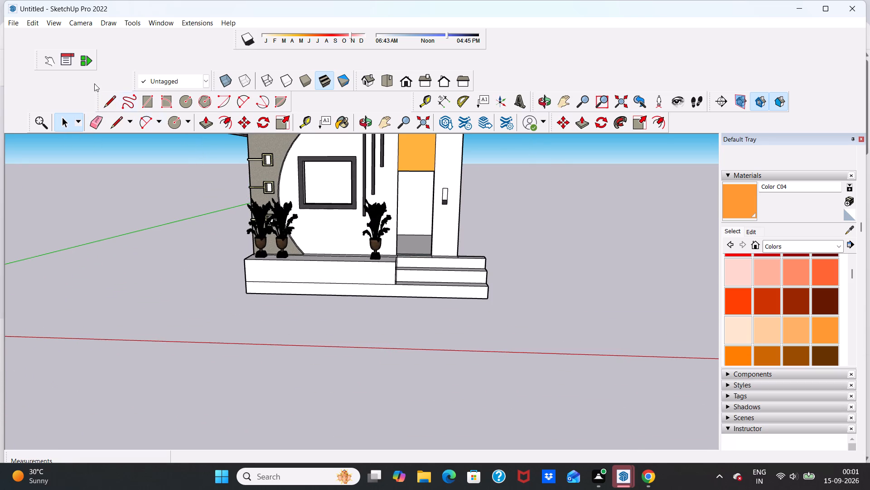
click(144, 98)
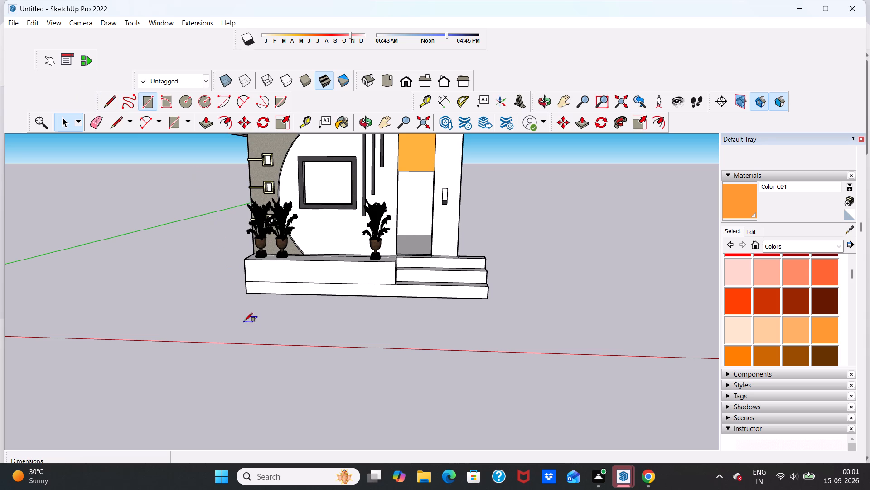
click(246, 294)
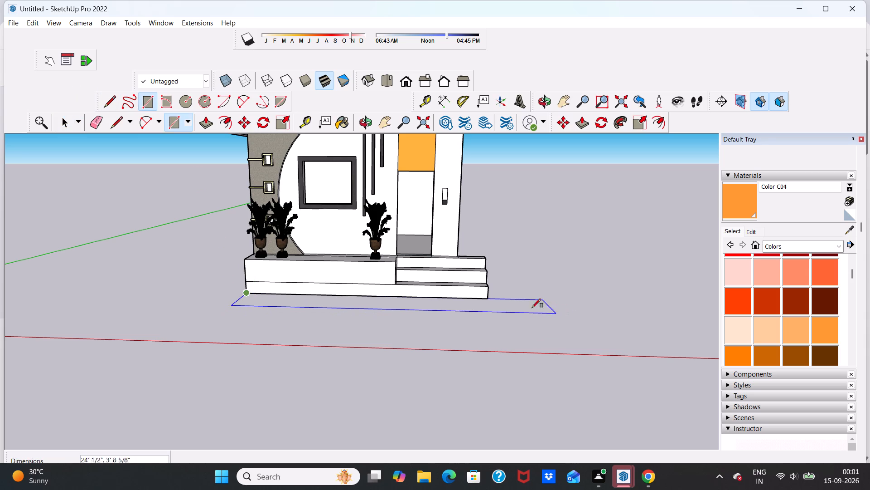
click(488, 302)
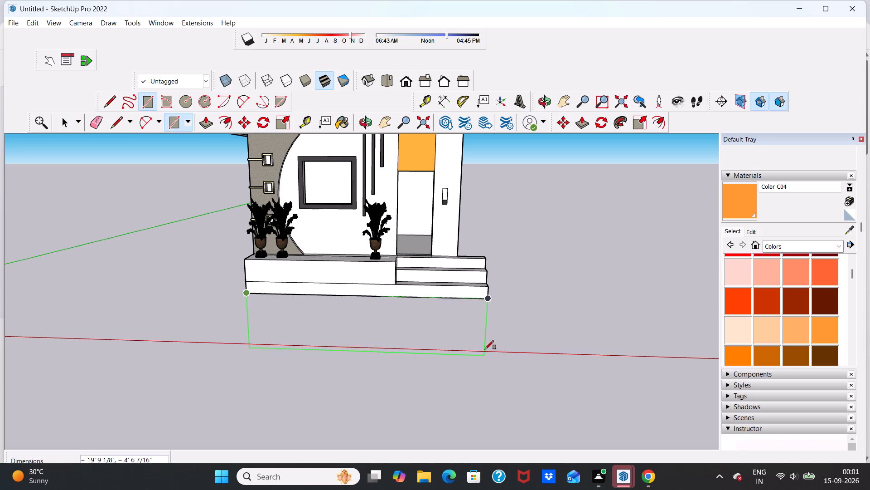
click(527, 331)
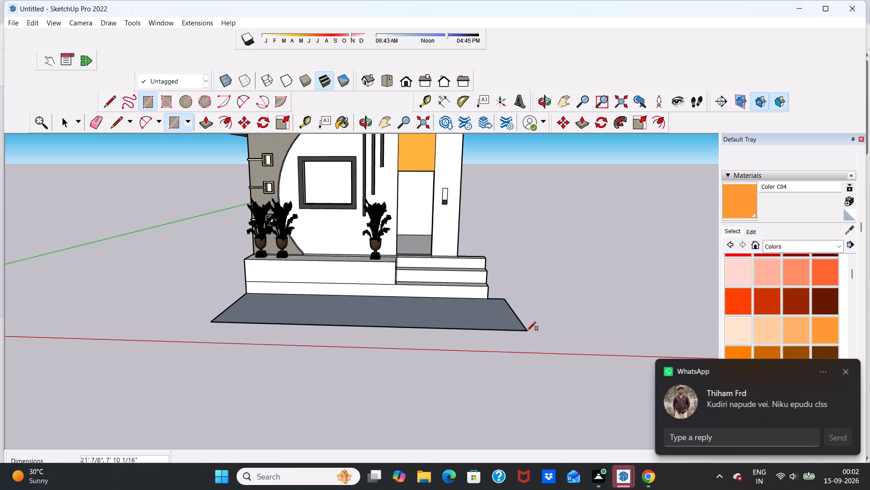
key(space)
Examine the ground rectangle's size and position against the base, steps and whole house.
scroll(540, 255, down, 10)
middle_drag(476, 282, 445, 341)
scroll(413, 293, up, 8)
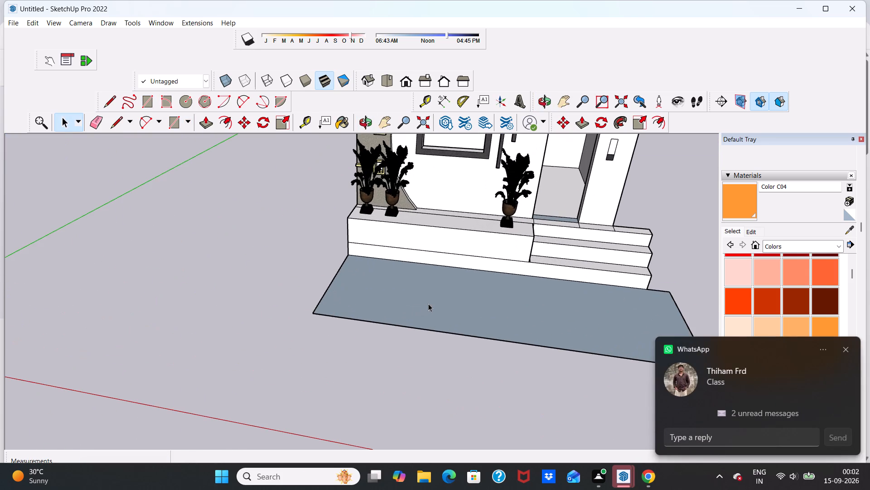
scroll(431, 308, down, 7)
middle_drag(427, 333, 454, 319)
scroll(463, 293, up, 4)
scroll(463, 293, down, 5)
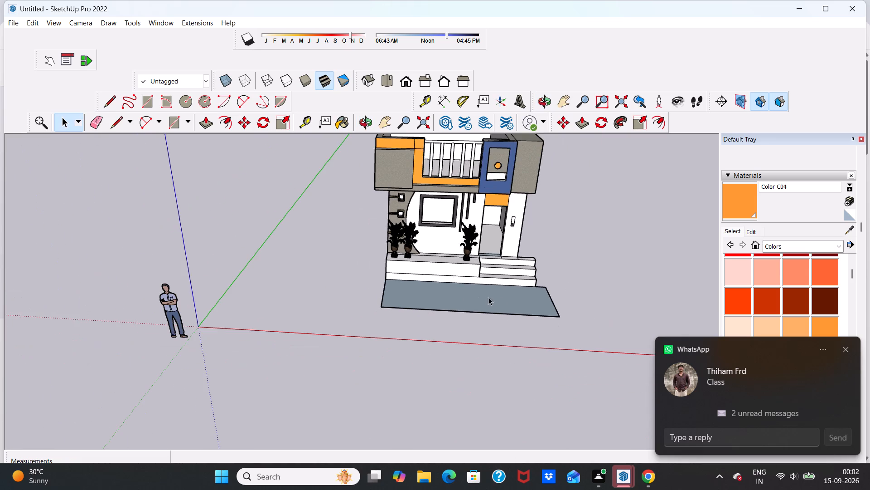
scroll(503, 300, up, 4)
scroll(507, 300, down, 5)
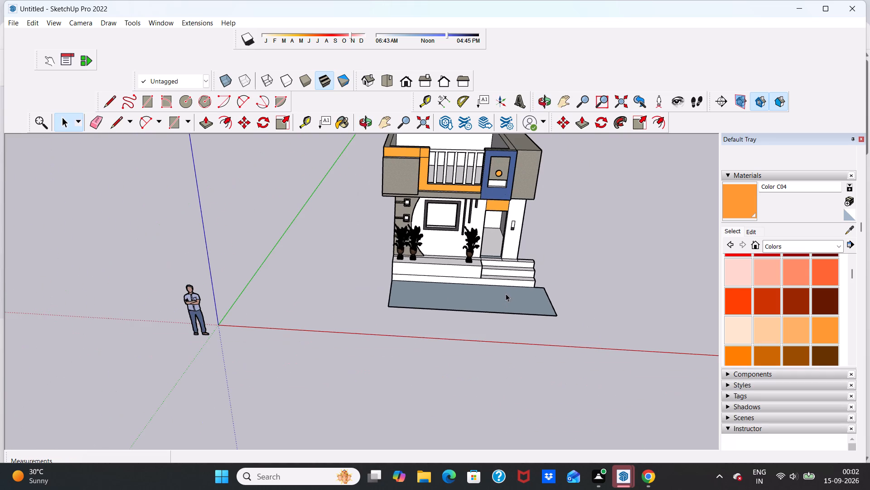
Undo the ground rectangle and redraw it about 23' 6" by 12' 7" from the base's bottom front corner, past the entrance steps.
scroll(544, 302, up, 4)
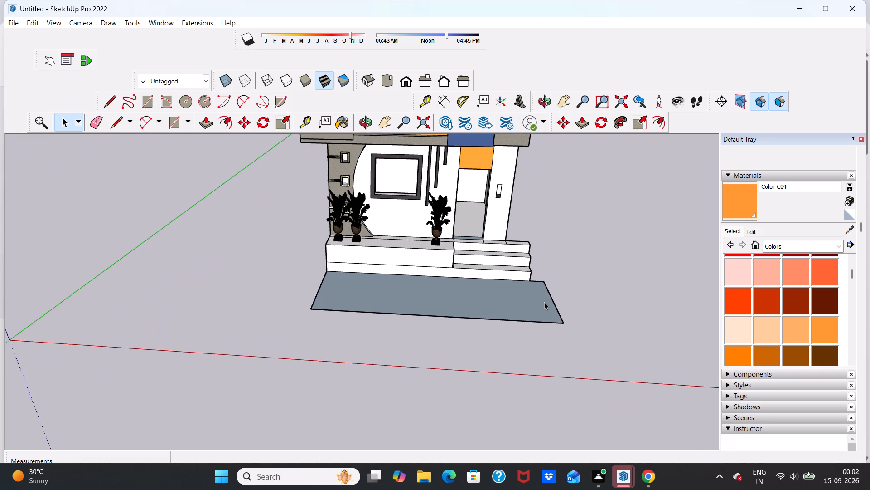
scroll(544, 302, down, 8)
scroll(554, 309, up, 6)
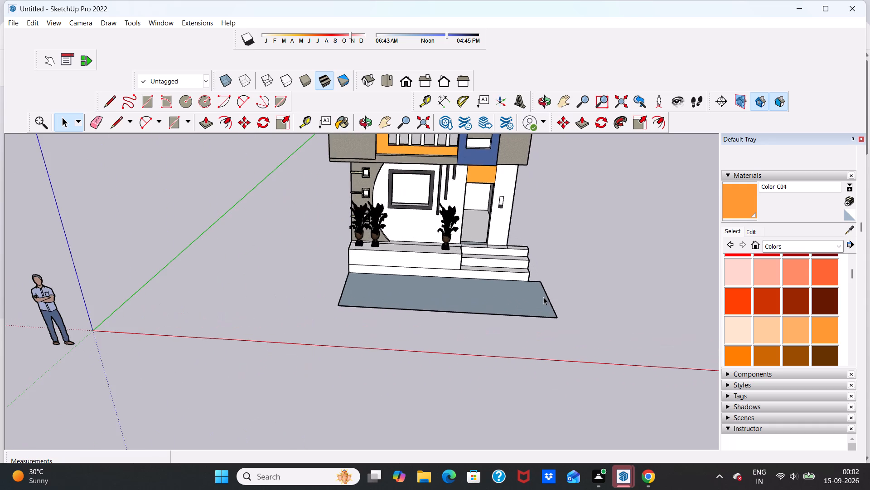
scroll(568, 313, up, 4)
scroll(520, 278, up, 2)
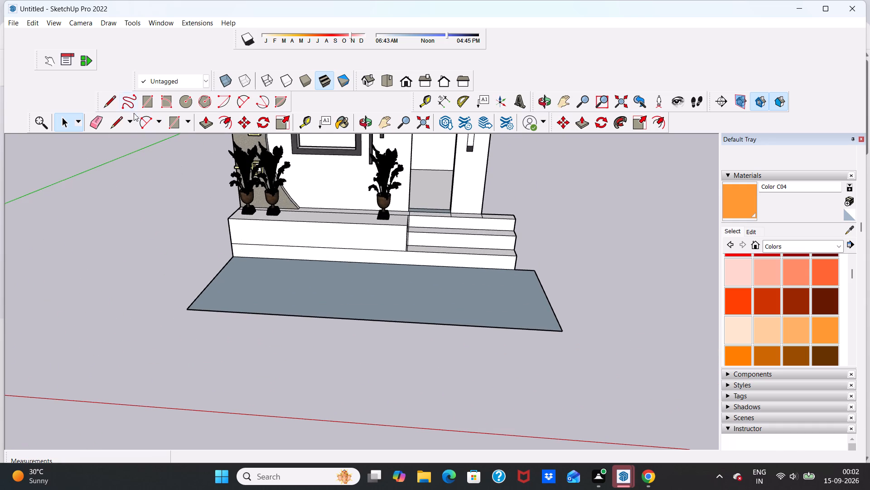
key(ctrl+z)
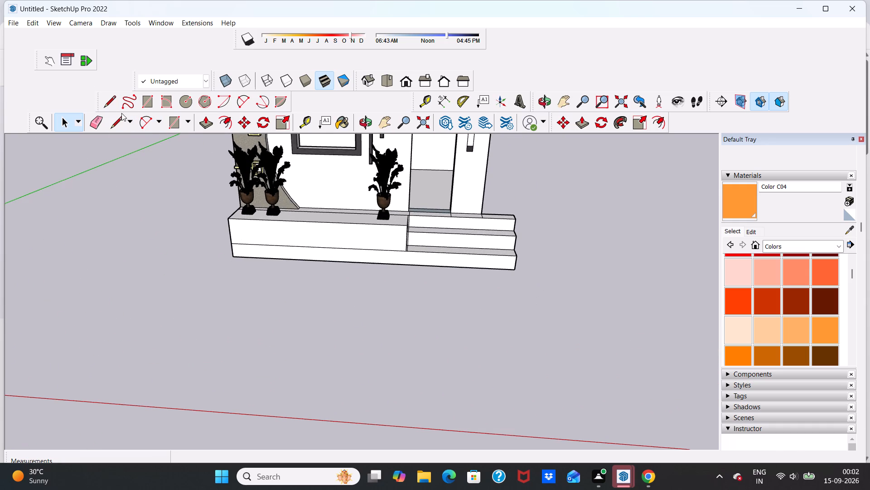
click(146, 99)
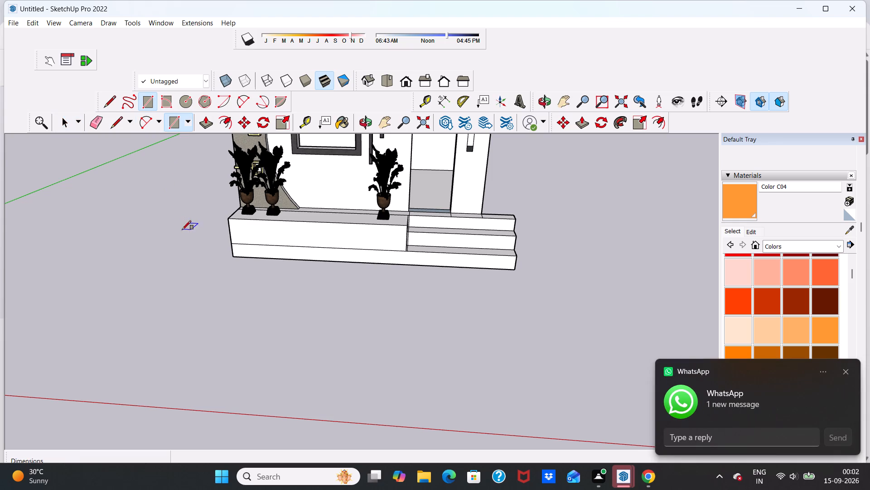
click(233, 255)
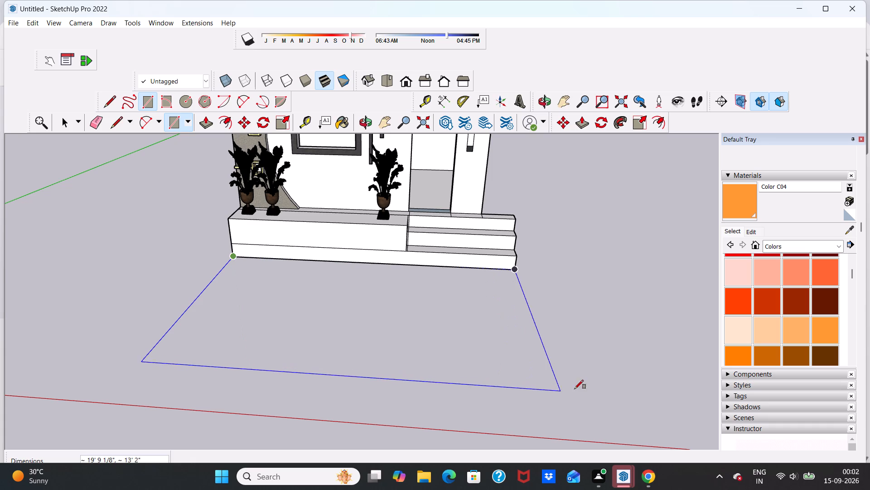
click(643, 390)
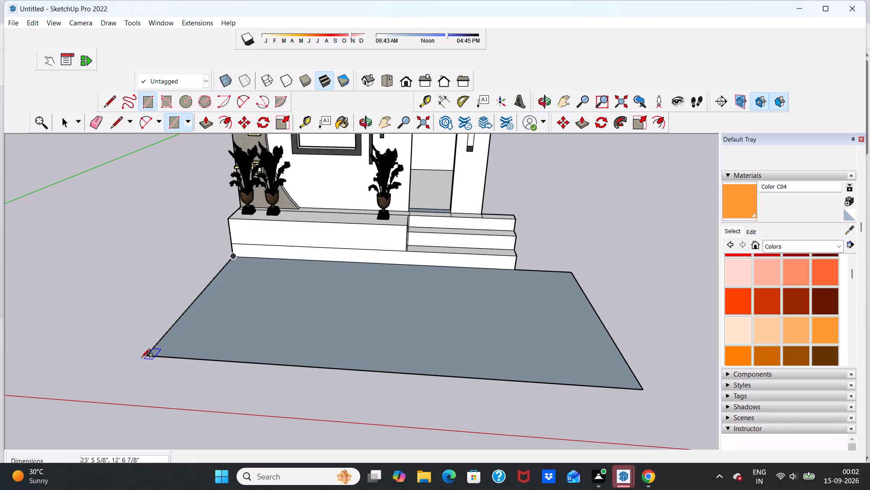
Draw an adjoining ground rectangle about 12' 7" by 3' 5" along the ground's short edge, on the side away from the steps.
click(145, 356)
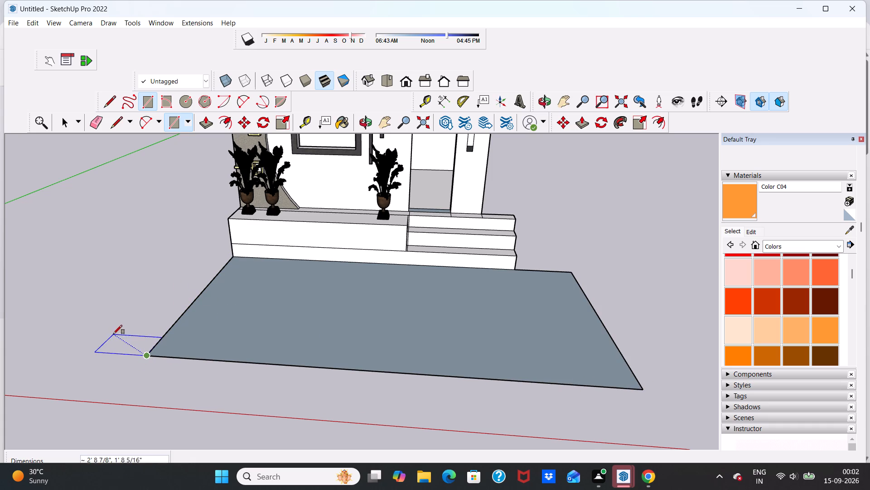
click(188, 245)
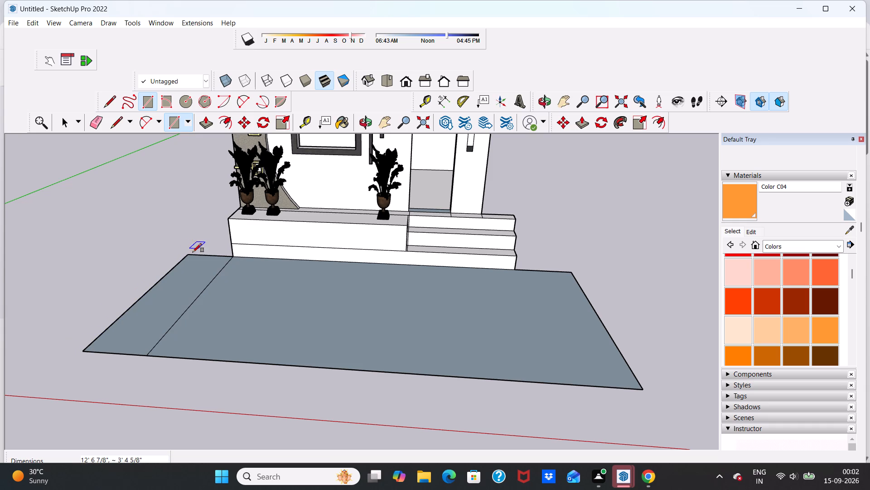
key(space)
Examine the extended ground area against the base, steps and whole house from several angles and distances.
scroll(223, 287, down, 6)
scroll(228, 276, up, 1)
scroll(236, 265, down, 9)
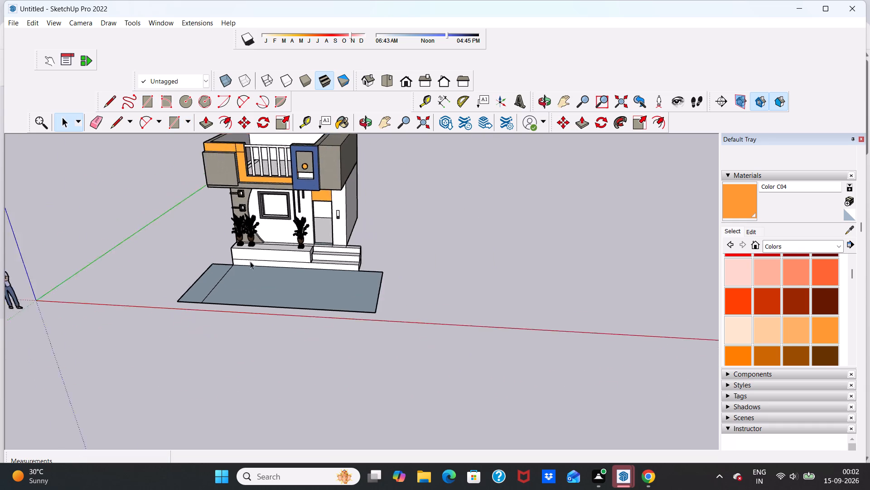
scroll(250, 261, down, 7)
middle_drag(233, 290, 305, 307)
scroll(271, 281, up, 6)
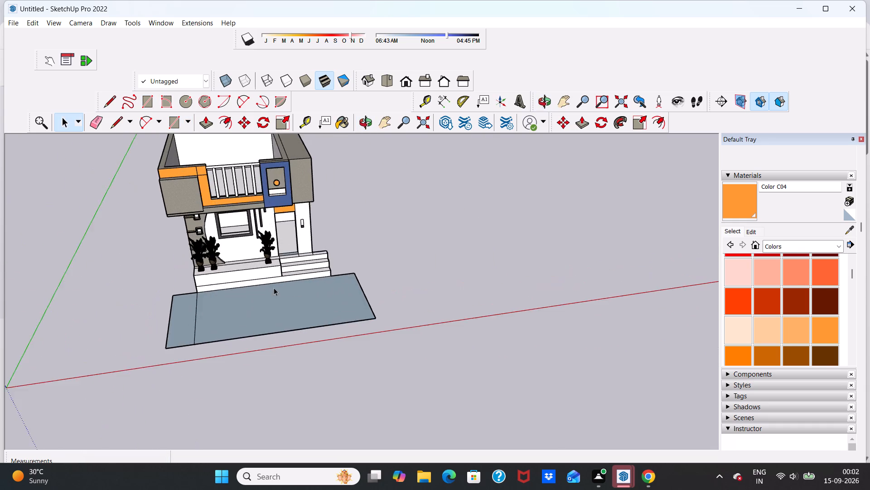
scroll(274, 288, up, 2)
middle_drag(281, 299, 280, 242)
scroll(281, 246, down, 4)
scroll(318, 289, up, 7)
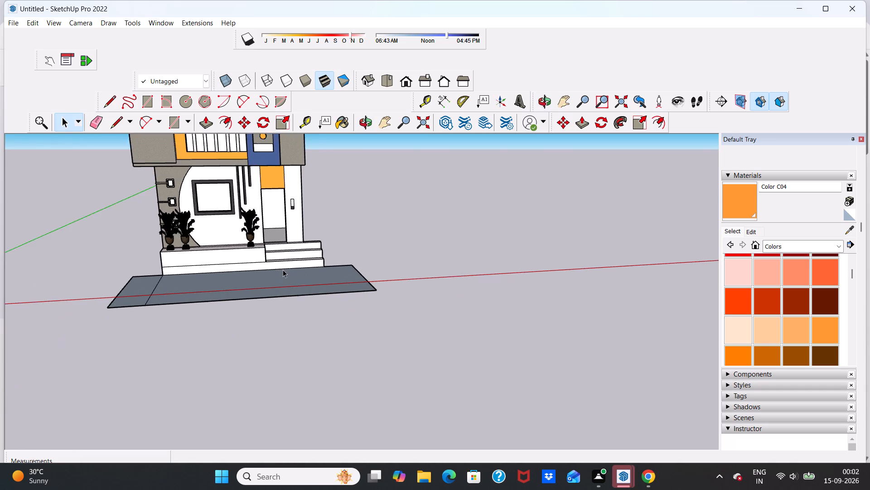
scroll(283, 269, up, 3)
scroll(277, 265, down, 10)
middle_drag(276, 284, 281, 349)
middle_drag(226, 243, 235, 178)
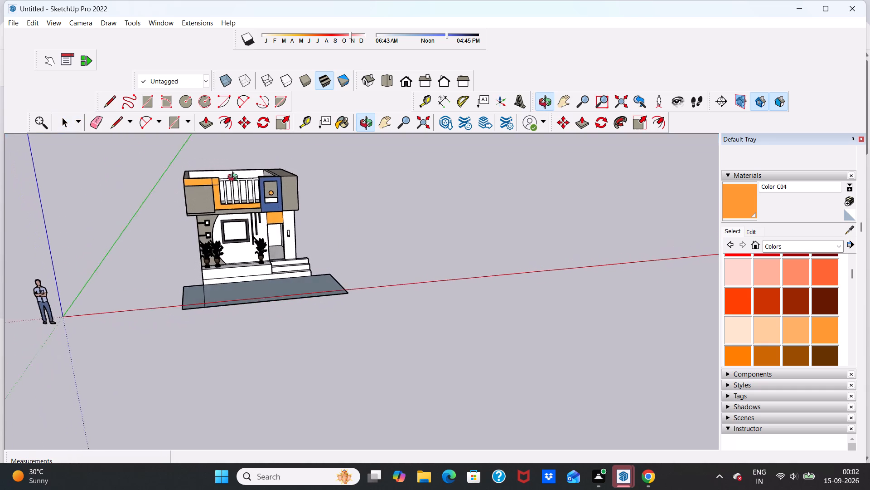
middle_drag(235, 178, 234, 172)
scroll(300, 269, up, 8)
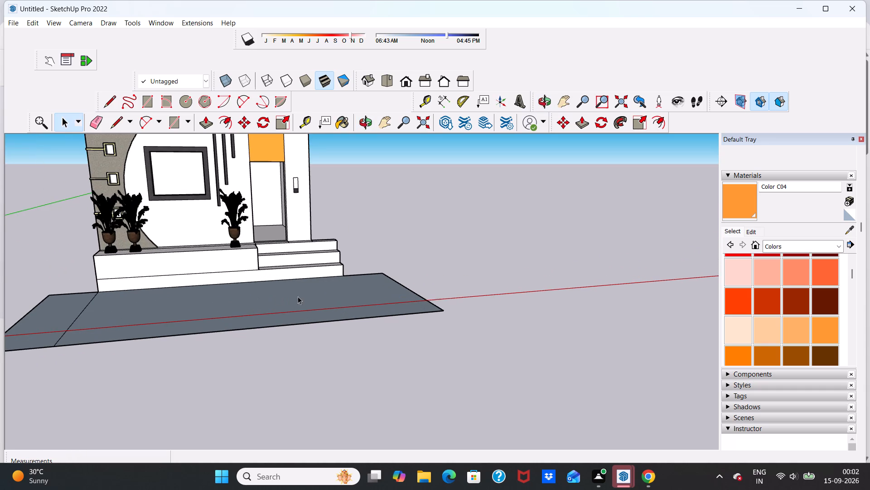
middle_drag(329, 299, 292, 368)
scroll(296, 357, down, 1)
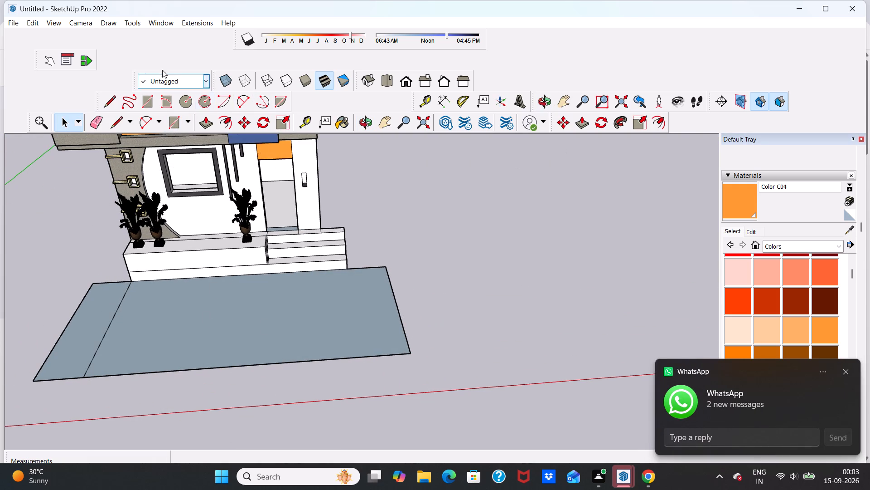
Import the blómastandur (1) model from Downloads and place the plant stands on the ground beside the entrance steps.
click(16, 27)
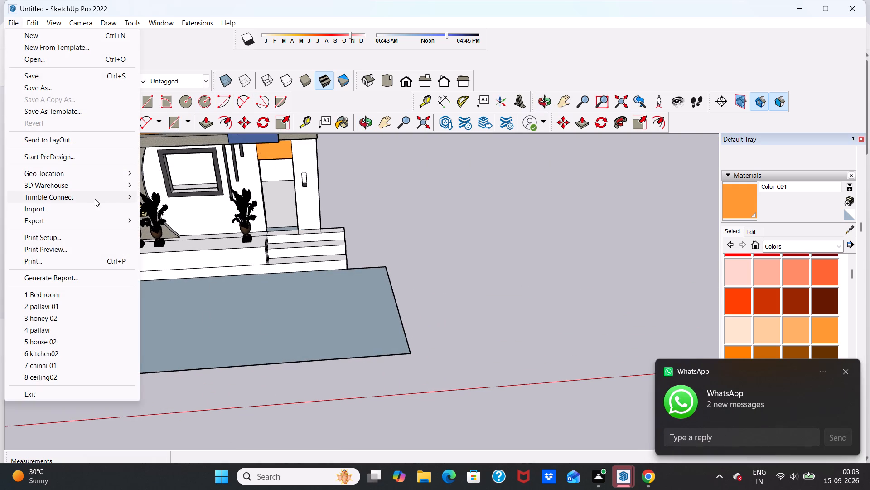
click(88, 210)
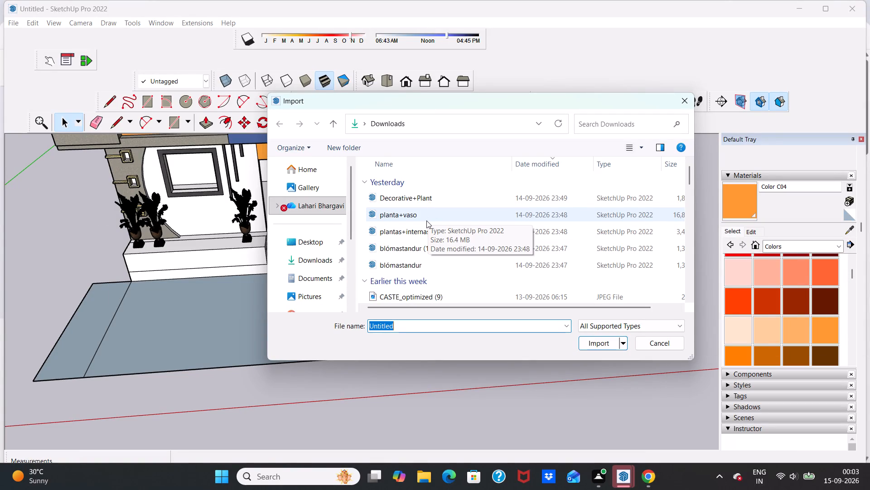
click(404, 252)
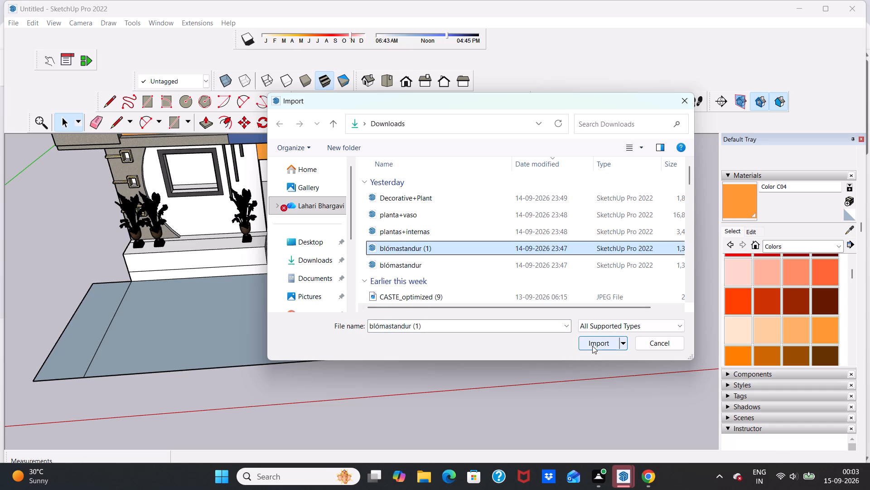
click(592, 346)
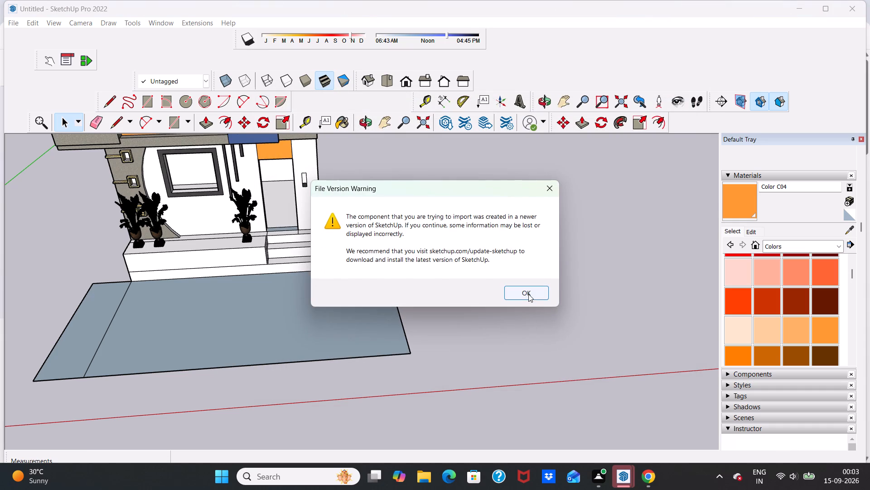
click(528, 294)
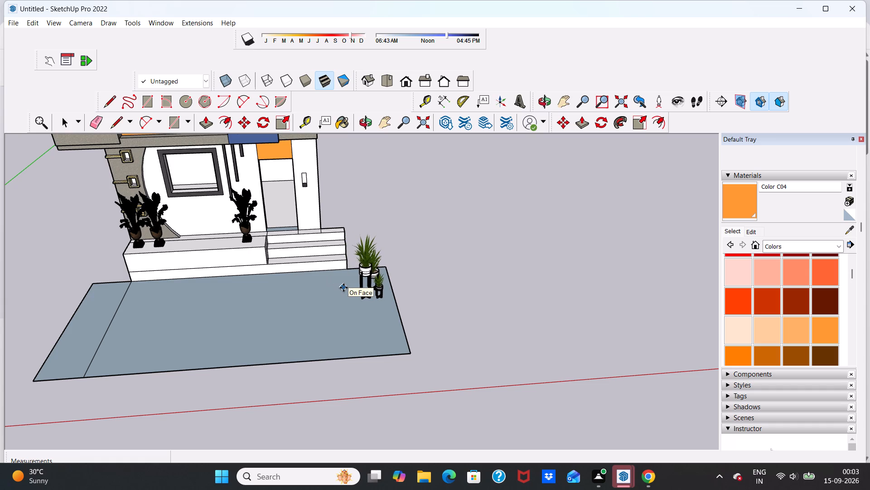
scroll(343, 288, up, 10)
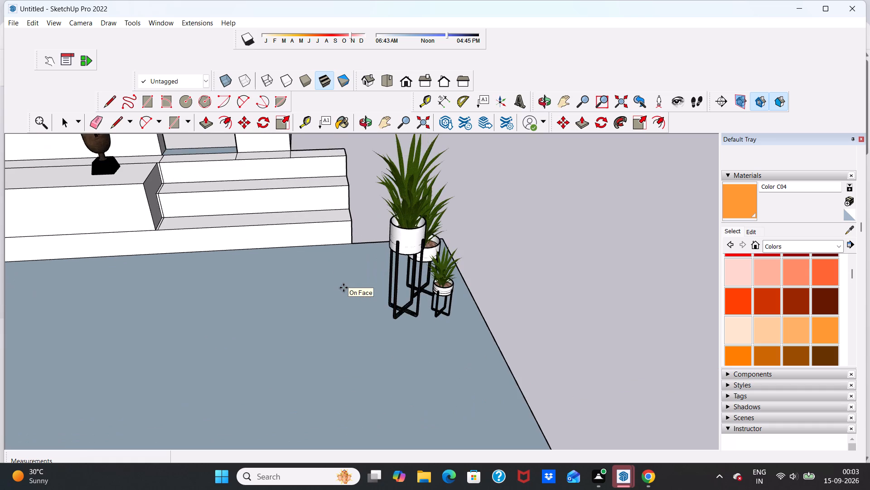
click(328, 249)
scroll(422, 289, up, 3)
scroll(422, 289, down, 7)
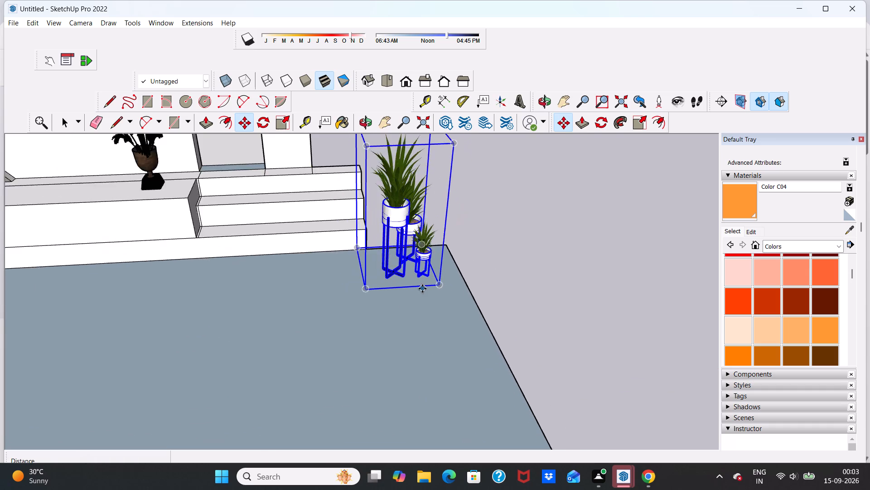
scroll(422, 289, down, 4)
click(545, 265)
key(space)
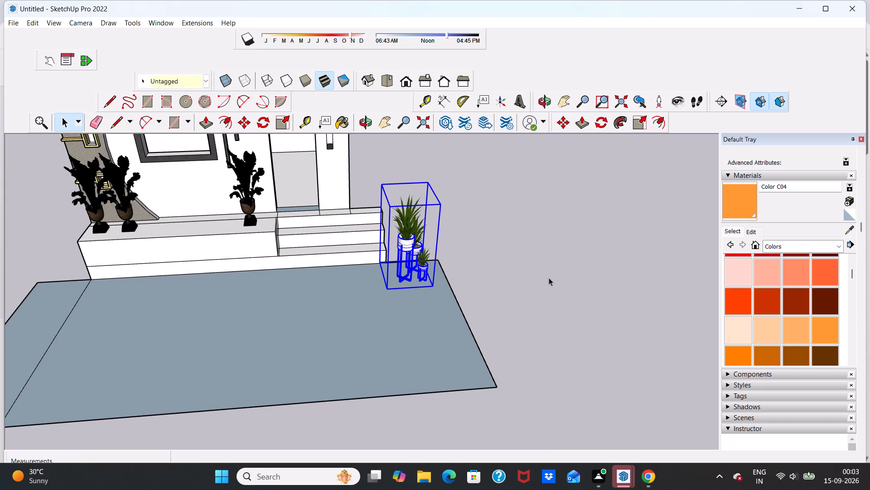
click(549, 279)
Examine the plant stands' placement beside the steps and the overall house front from near and far.
scroll(434, 287, up, 9)
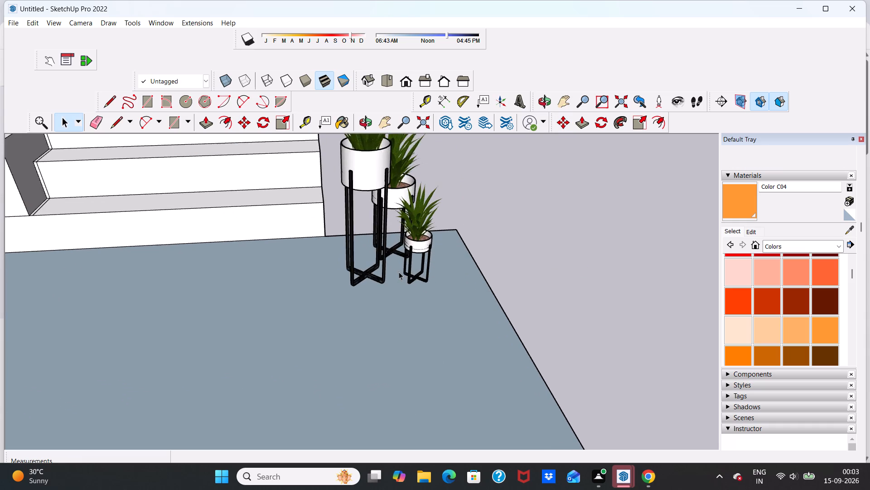
scroll(399, 272, up, 2)
scroll(396, 268, down, 20)
scroll(396, 268, down, 5)
scroll(364, 270, up, 4)
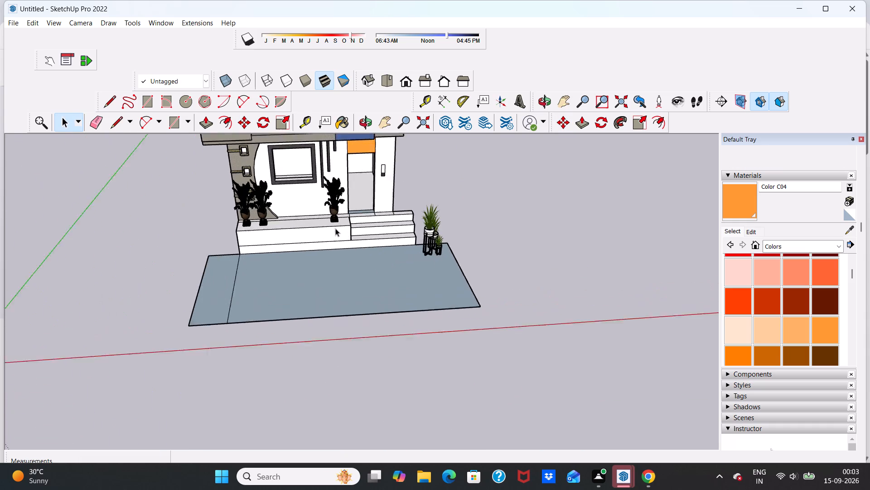
scroll(335, 228, up, 2)
scroll(433, 267, up, 5)
scroll(407, 265, down, 14)
scroll(362, 181, up, 2)
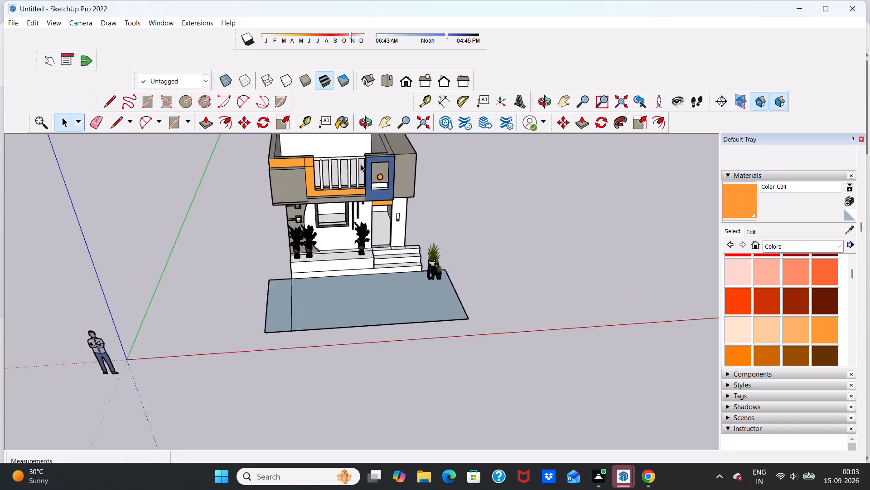
scroll(360, 164, up, 3)
middle_drag(413, 349, 390, 276)
scroll(472, 331, up, 2)
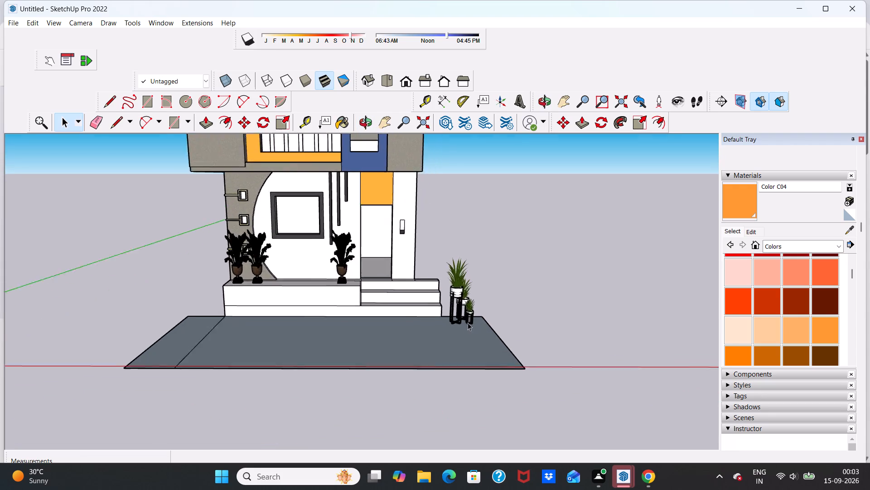
scroll(468, 323, up, 11)
scroll(444, 301, down, 15)
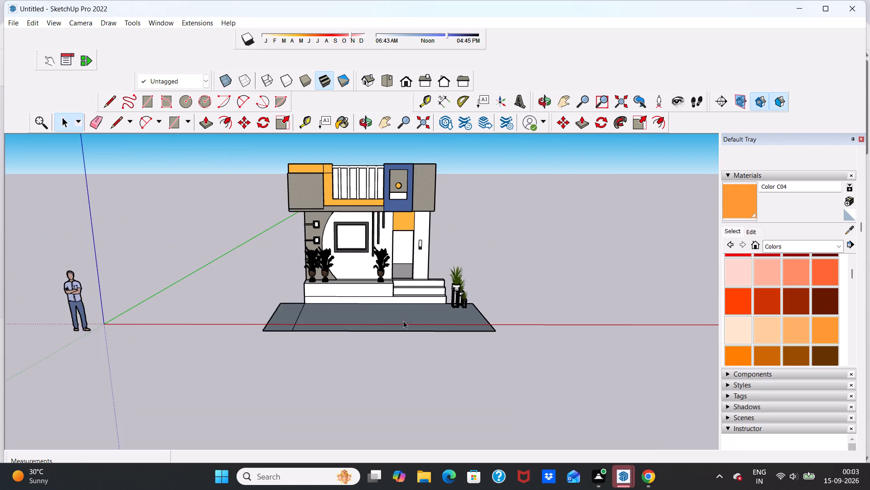
scroll(381, 321, up, 3)
scroll(251, 299, up, 3)
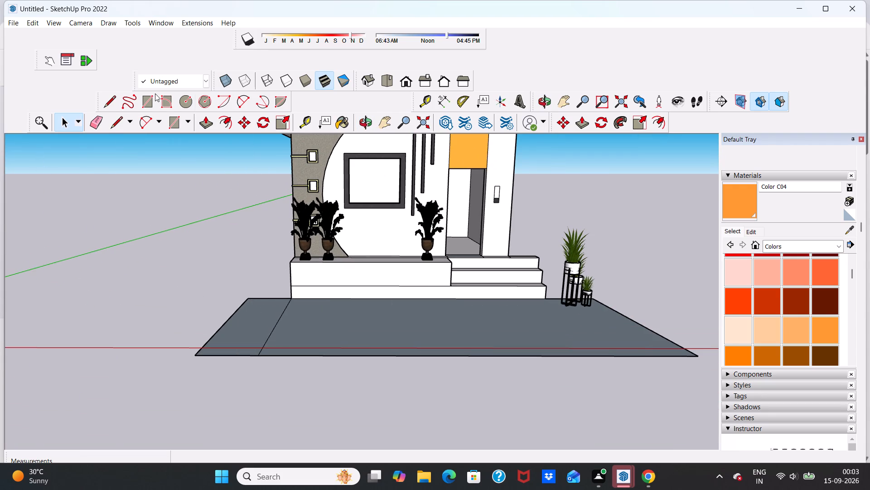
Import the plantas+internas model from Downloads and place it just outside the ground area, on the side away from the steps.
click(13, 27)
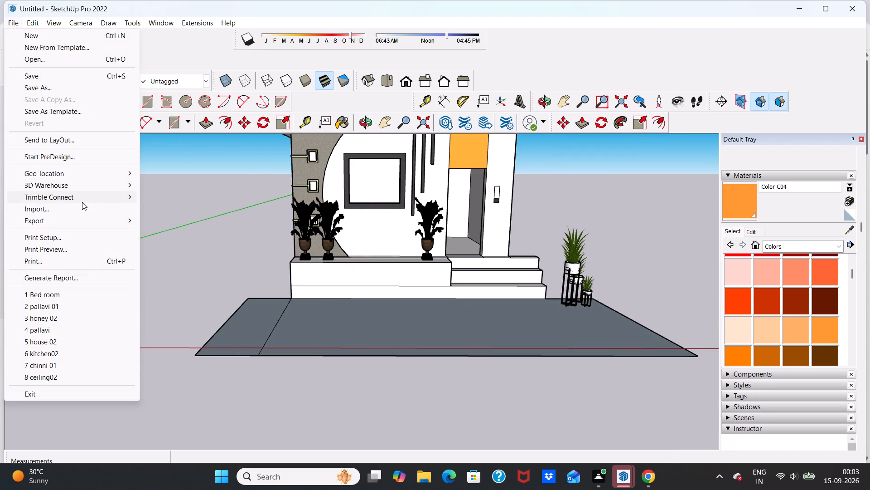
click(82, 205)
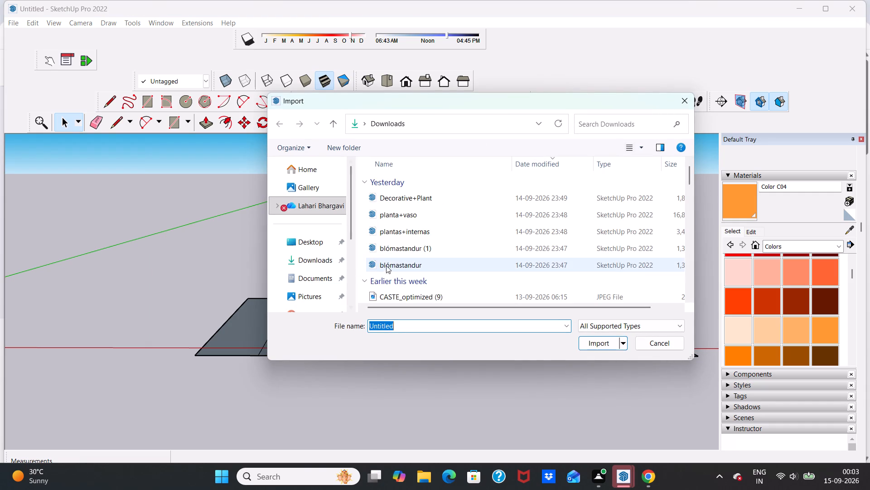
click(406, 233)
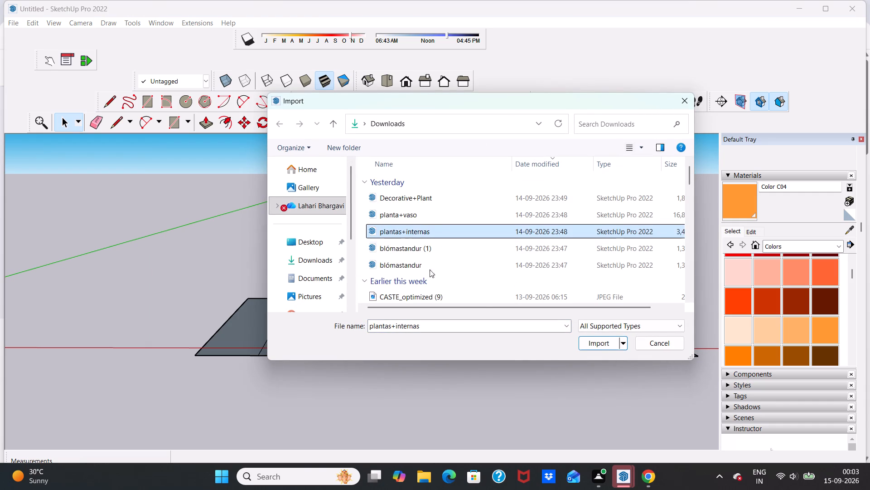
click(593, 340)
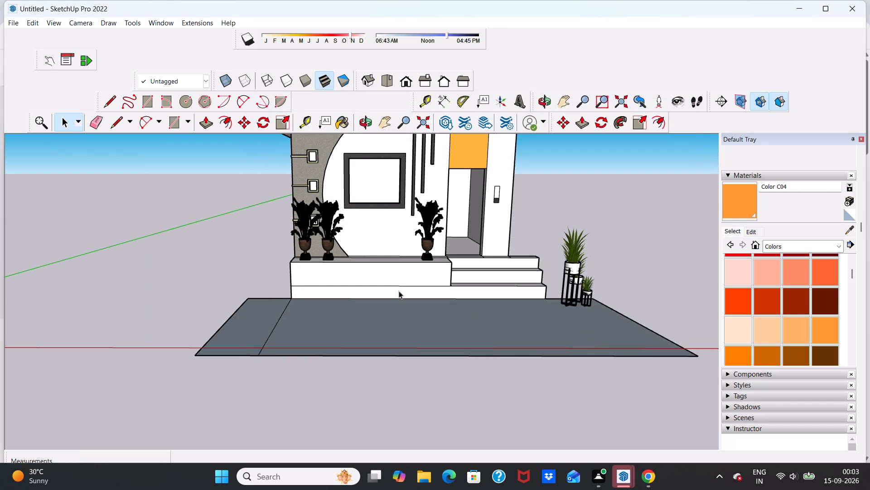
click(514, 295)
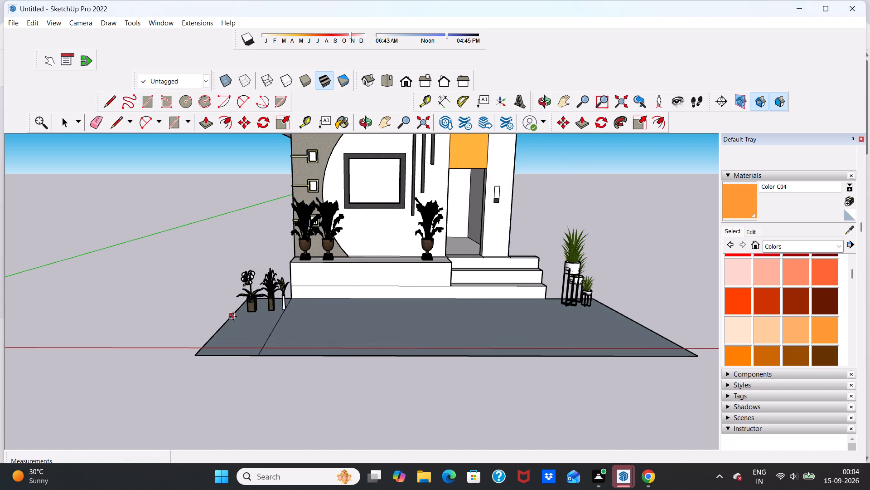
scroll(233, 317, up, 5)
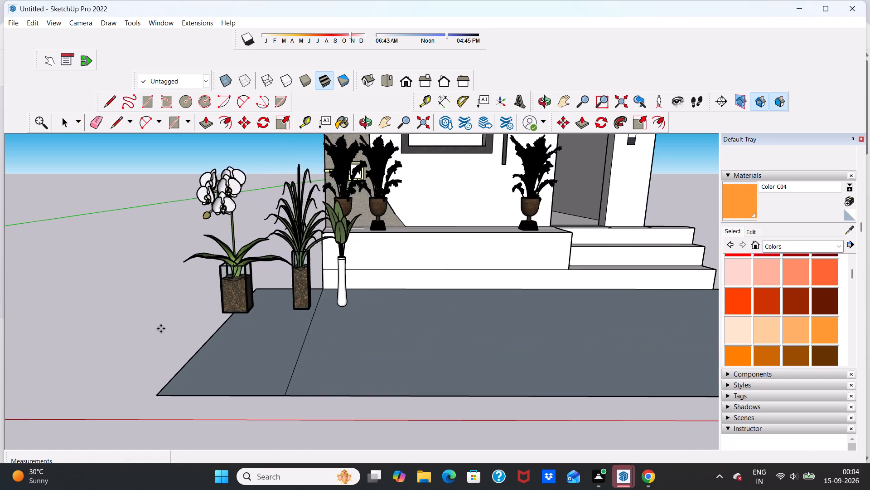
scroll(205, 322, down, 20)
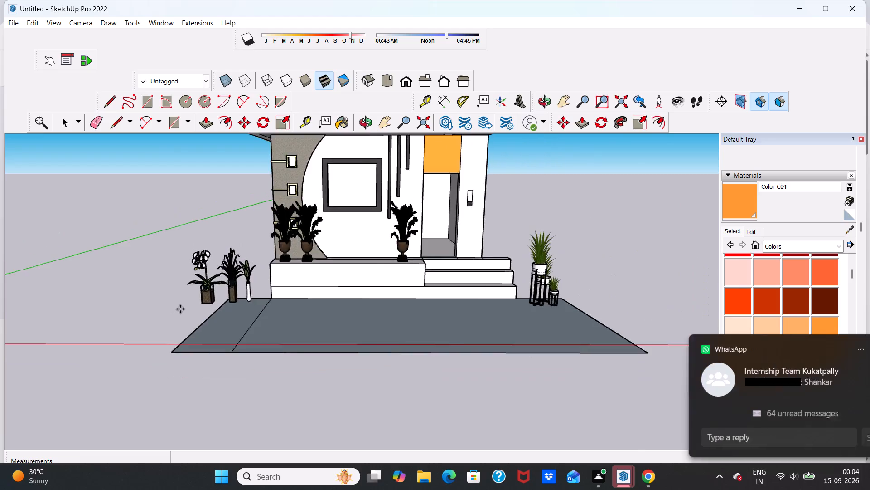
scroll(180, 309, down, 8)
scroll(209, 305, up, 5)
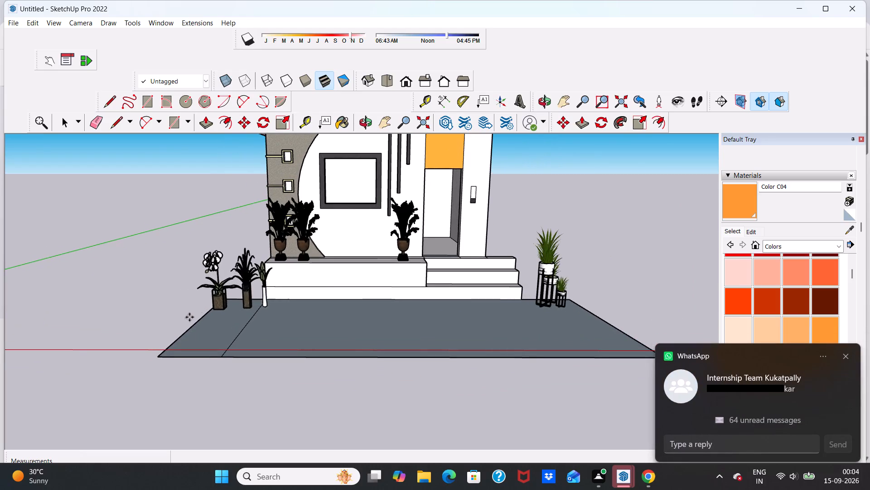
click(107, 310)
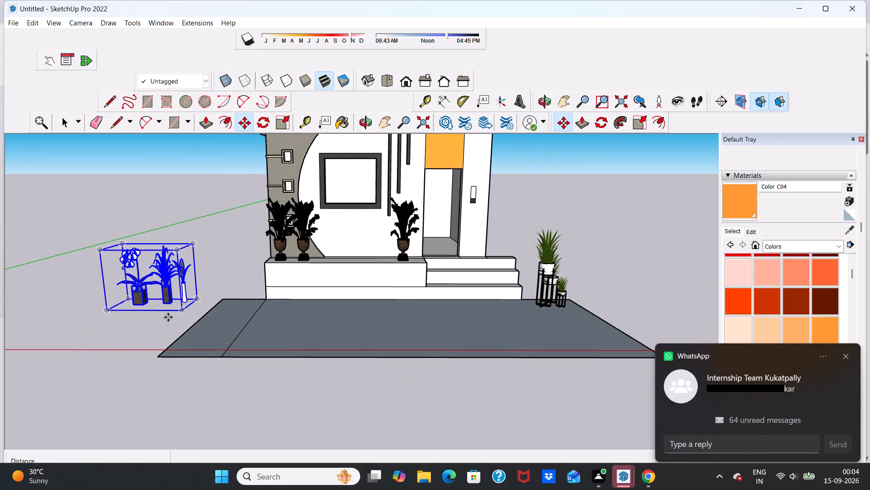
Move the imported plantas+internas group toward the base, onto the narrow ground strip.
scroll(181, 314, up, 4)
scroll(181, 313, down, 16)
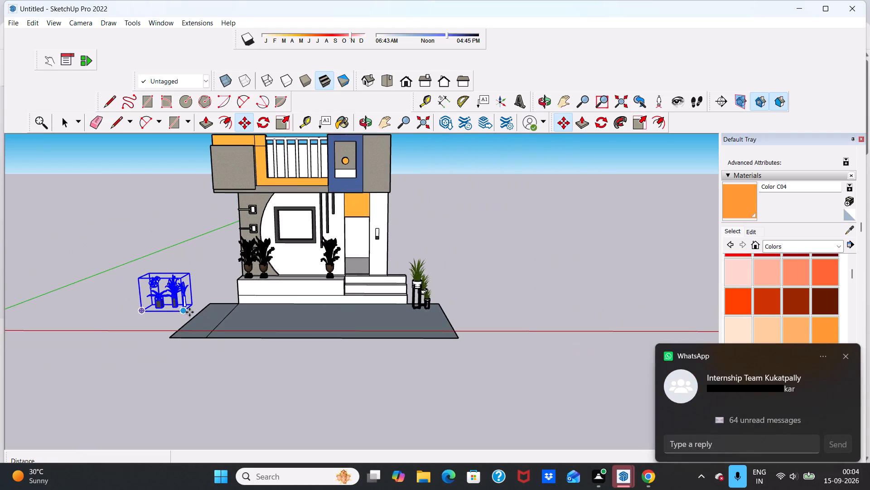
click(184, 312)
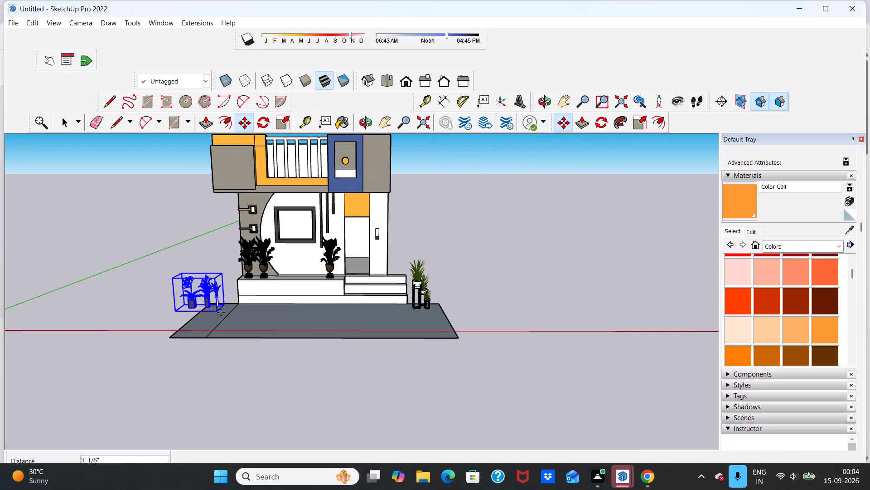
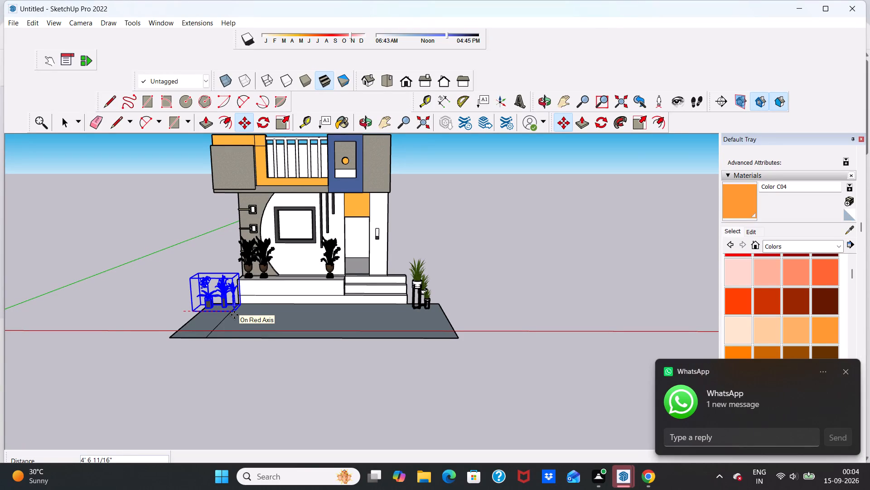
Set the moved plantas+internas group down on the narrow ground strip beside the base.
click(234, 315)
key(space)
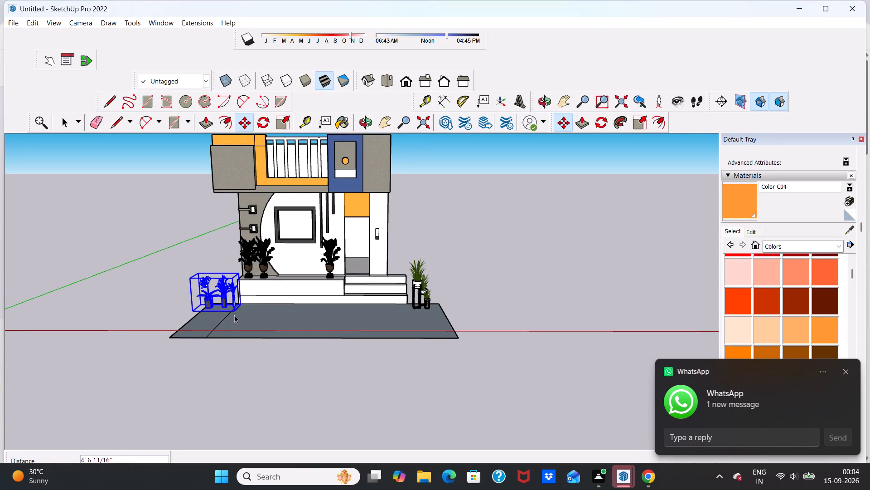
click(153, 354)
Examine the plantas+internas group's placement on the narrow ground strip from near and far.
scroll(200, 319, up, 10)
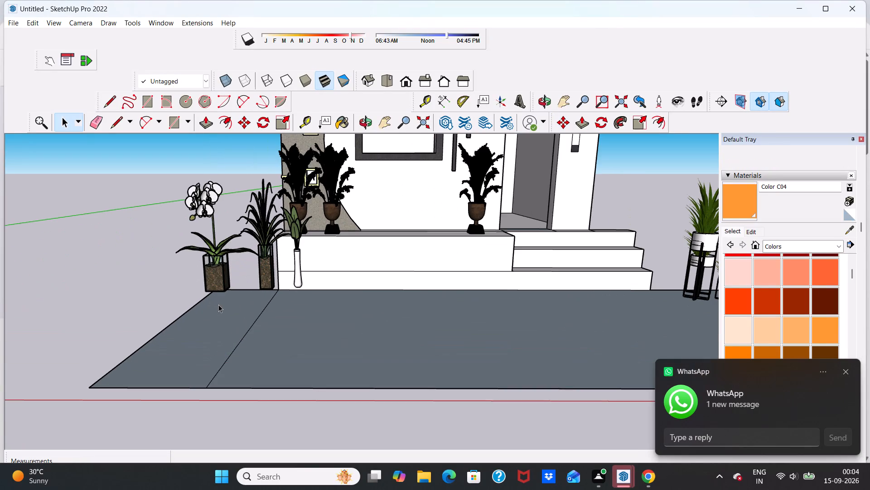
scroll(219, 304, down, 11)
scroll(257, 285, up, 5)
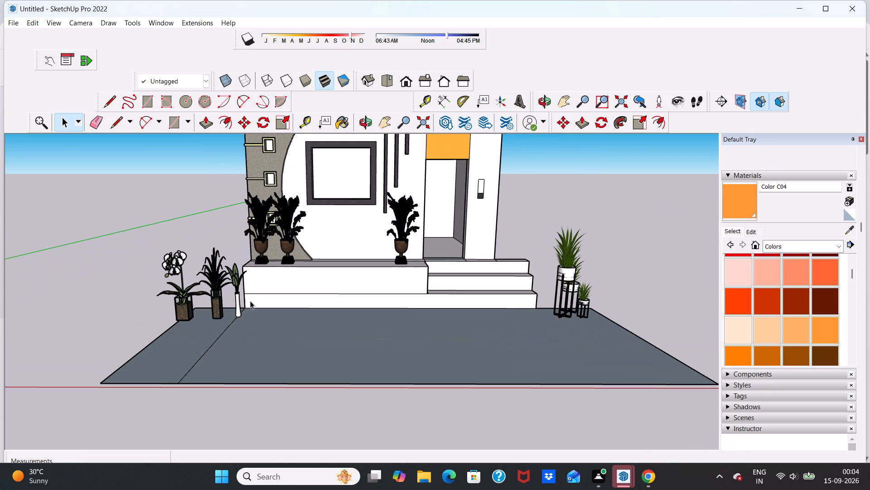
scroll(229, 302, up, 5)
middle_drag(251, 331, 239, 339)
scroll(251, 331, down, 1)
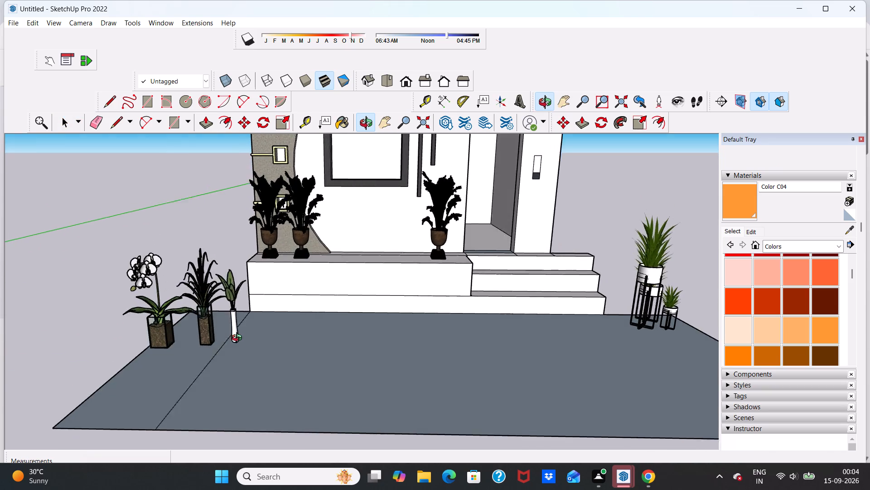
middle_drag(239, 339, 266, 339)
scroll(276, 339, down, 8)
scroll(318, 328, up, 6)
Move the plantas+internas group along the narrow ground strip so its front corner sits on the strip's dividing line.
click(264, 325)
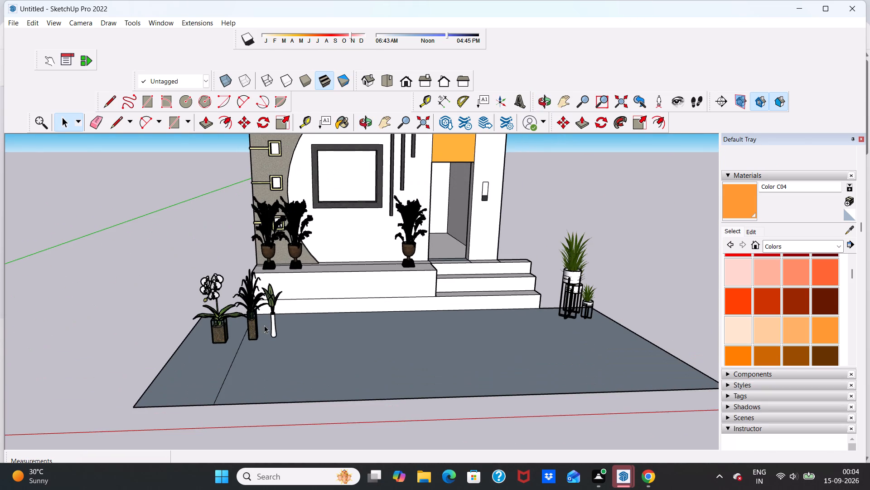
click(244, 321)
click(247, 322)
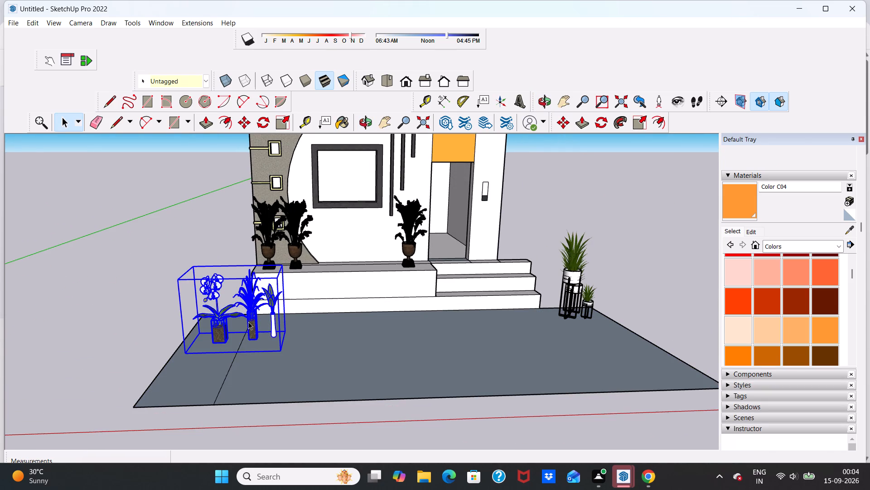
scroll(295, 346, down, 10)
scroll(292, 344, up, 7)
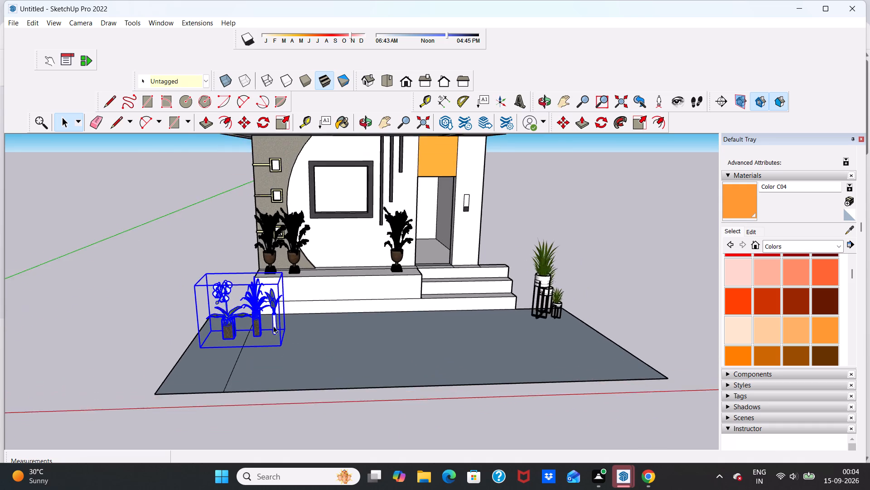
scroll(273, 326, up, 3)
scroll(308, 225, down, 13)
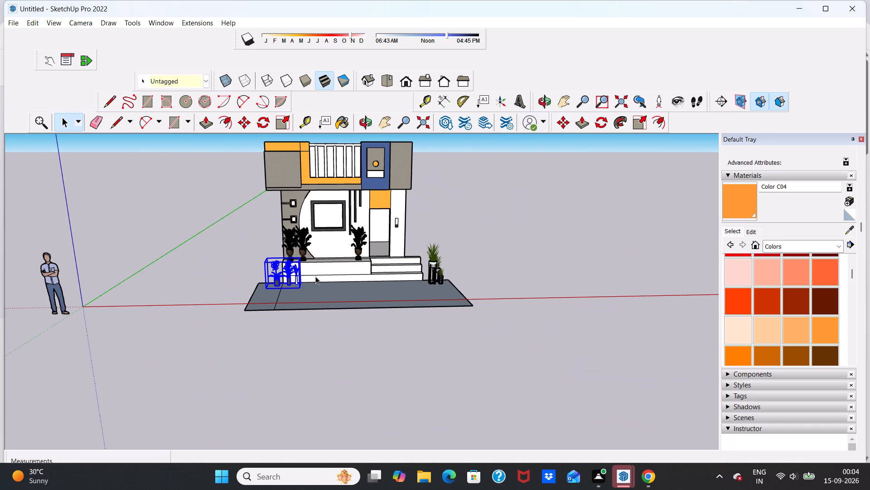
click(242, 118)
drag(300, 290, 297, 285)
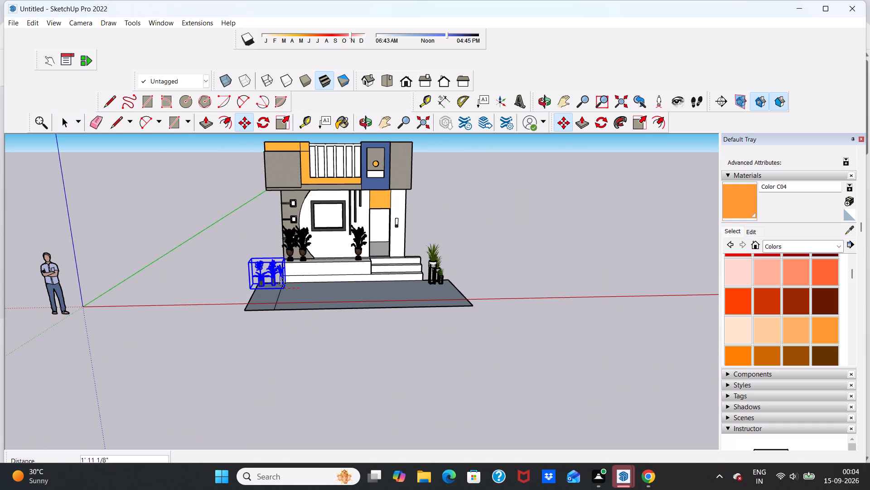
scroll(284, 287, up, 17)
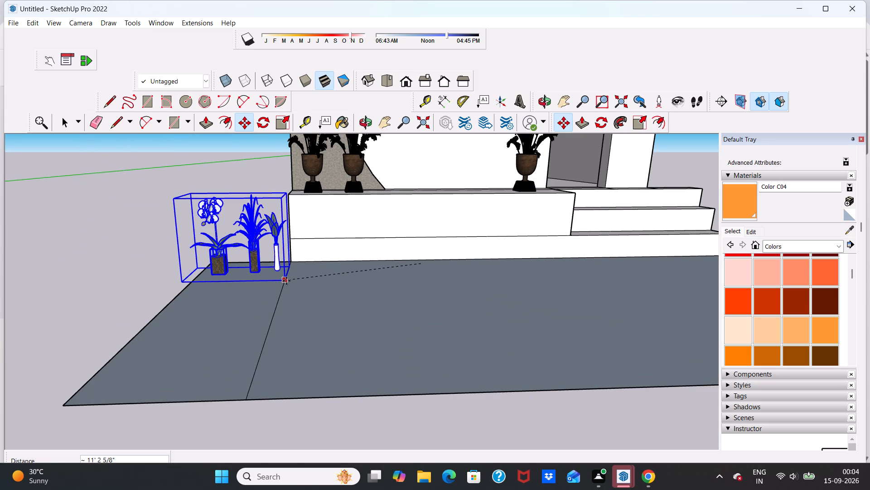
click(286, 283)
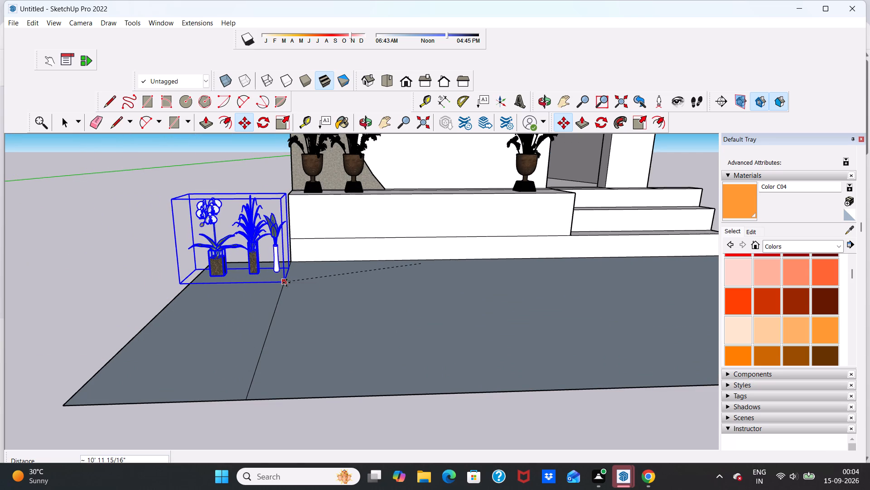
key(space)
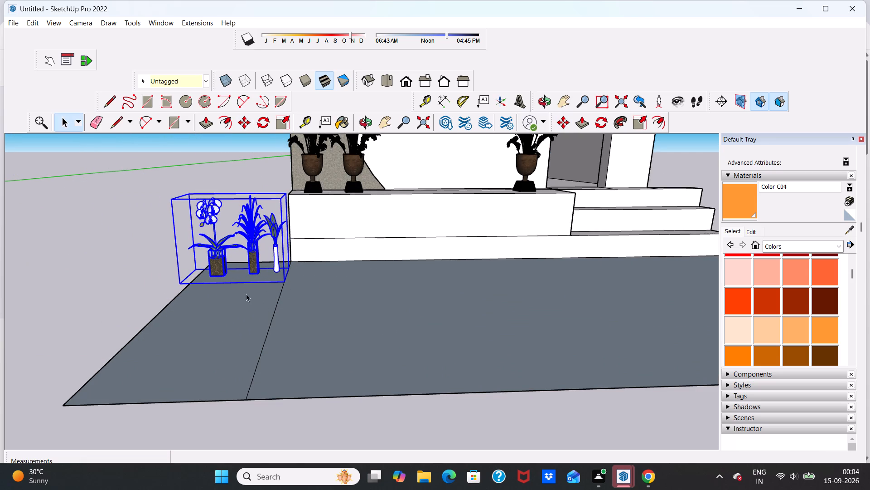
click(157, 274)
Examine the repositioned plants, the front ground area and the overall house front from several angles and distances.
scroll(256, 279, up, 17)
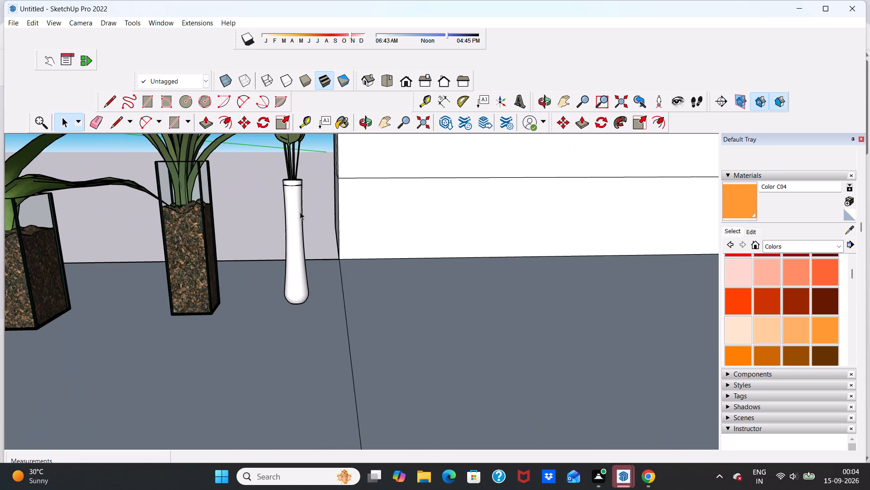
scroll(289, 255, down, 20)
scroll(289, 255, down, 20)
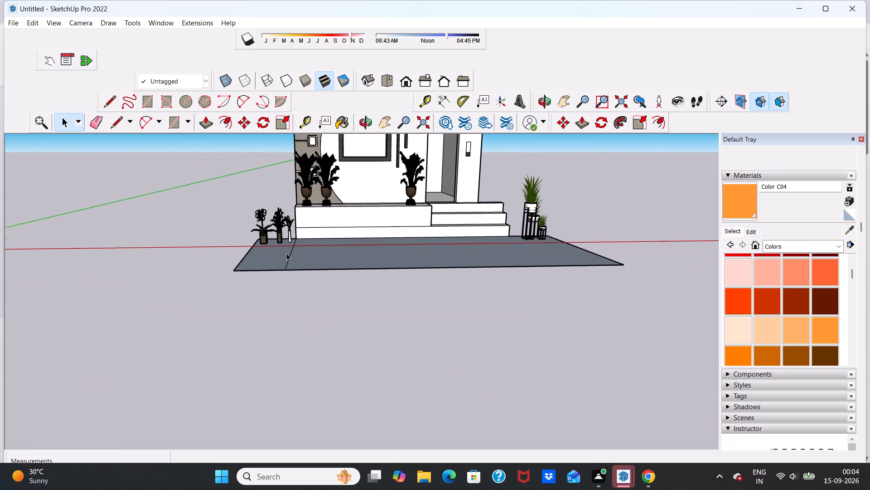
scroll(286, 253, down, 6)
middle_drag(345, 262, 327, 353)
scroll(268, 252, up, 3)
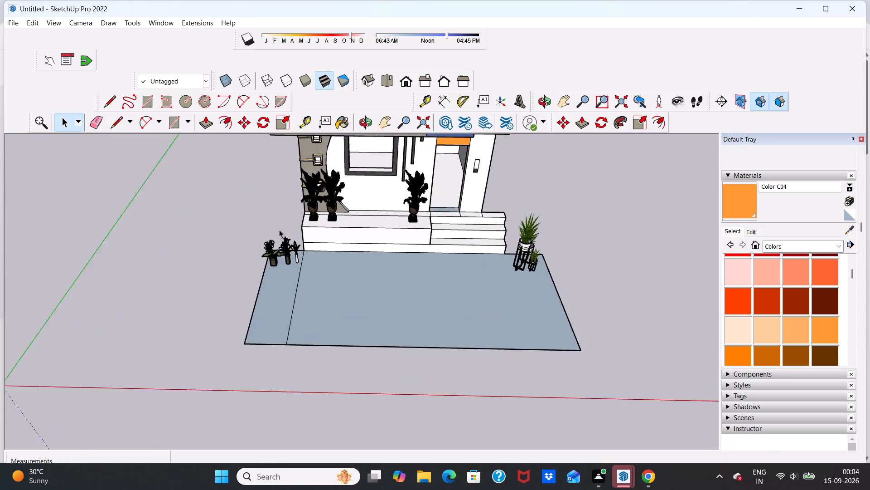
scroll(279, 230, up, 10)
scroll(274, 281, down, 11)
middle_drag(360, 308, 373, 279)
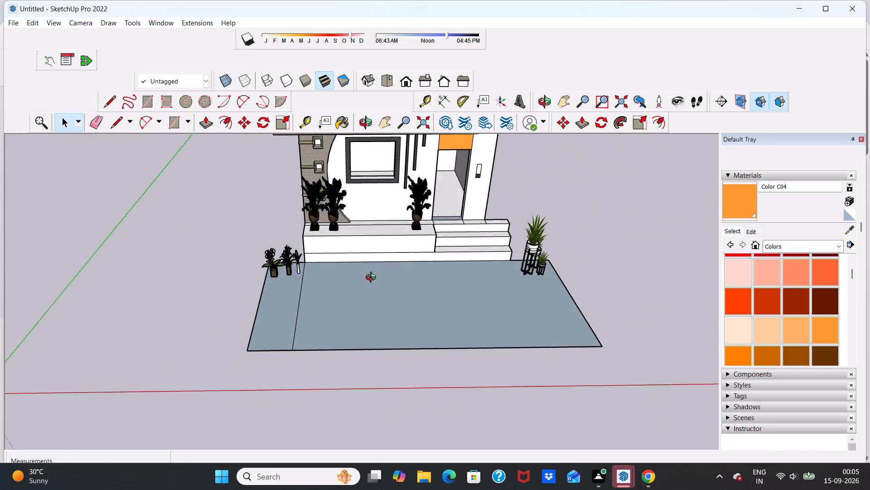
middle_drag(373, 279, 383, 218)
scroll(365, 241, down, 4)
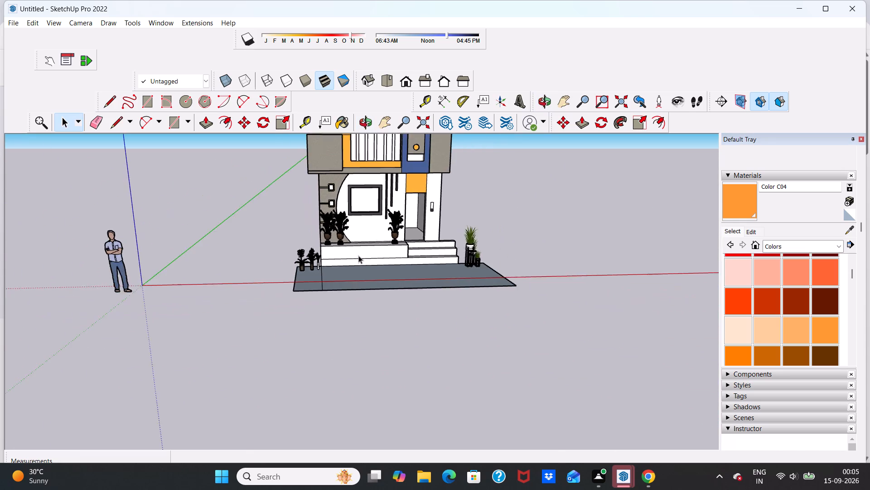
scroll(358, 255, down, 10)
scroll(483, 261, up, 10)
middle_drag(444, 281, 417, 324)
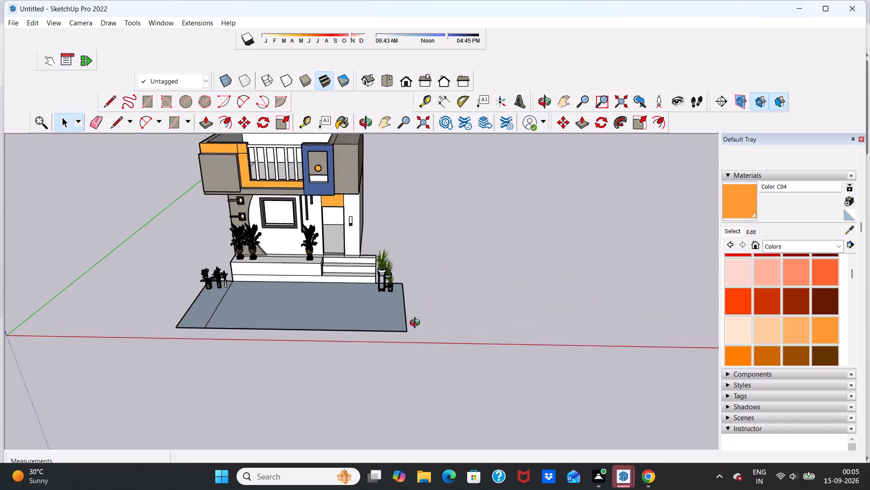
middle_drag(417, 324, 420, 326)
scroll(326, 315, up, 8)
scroll(300, 300, down, 12)
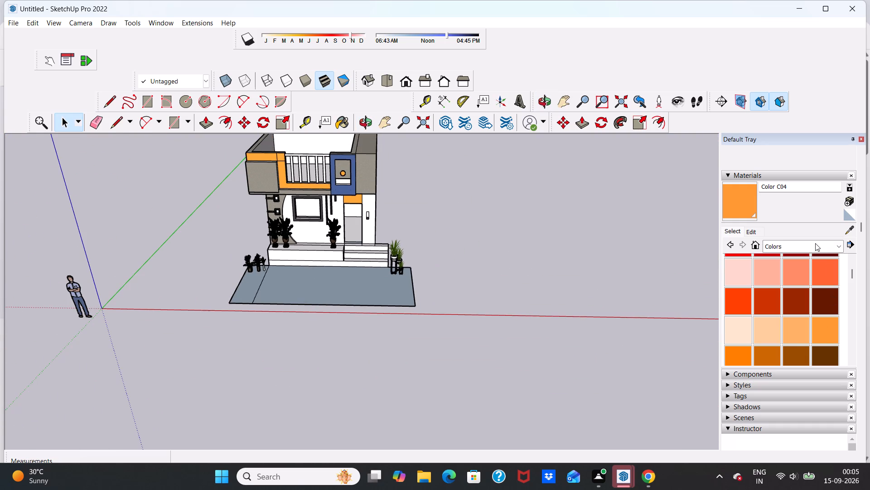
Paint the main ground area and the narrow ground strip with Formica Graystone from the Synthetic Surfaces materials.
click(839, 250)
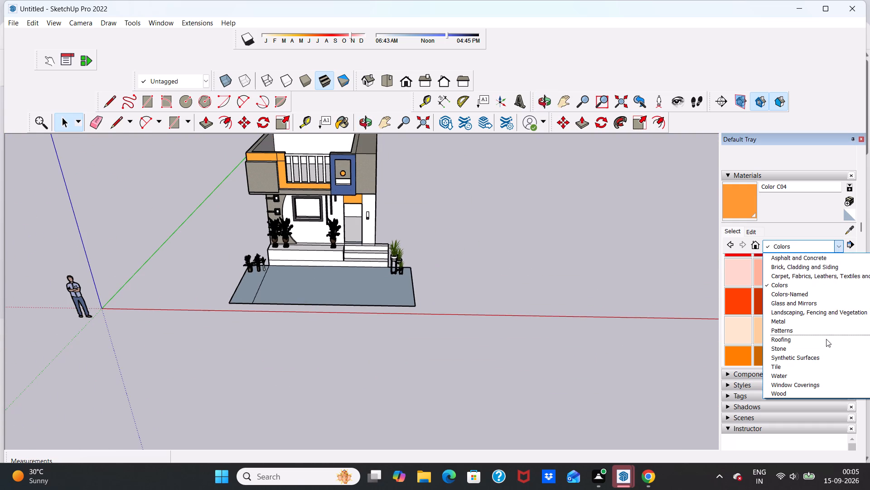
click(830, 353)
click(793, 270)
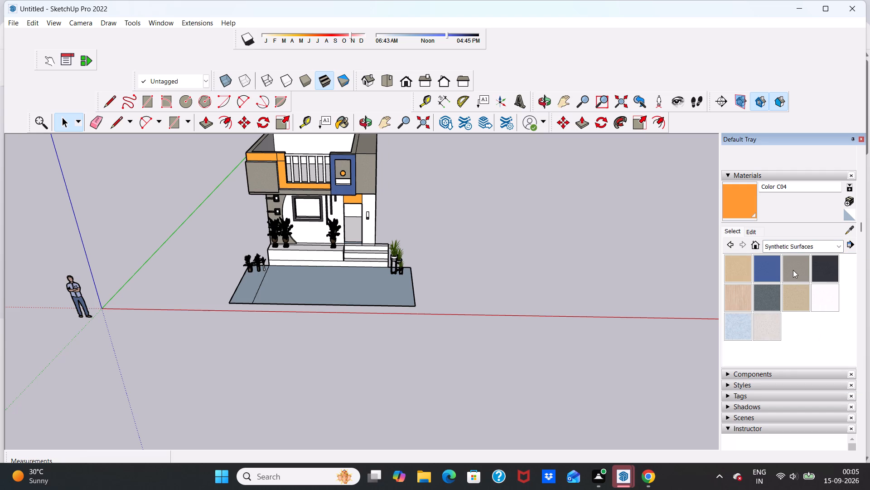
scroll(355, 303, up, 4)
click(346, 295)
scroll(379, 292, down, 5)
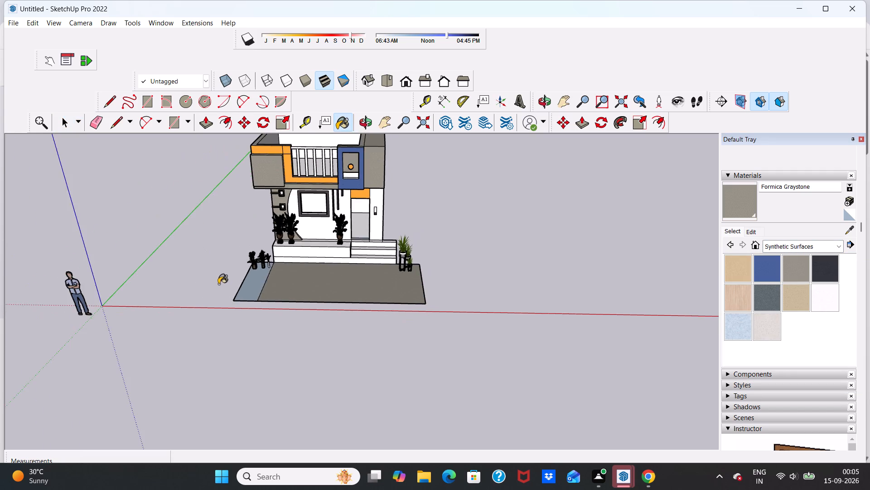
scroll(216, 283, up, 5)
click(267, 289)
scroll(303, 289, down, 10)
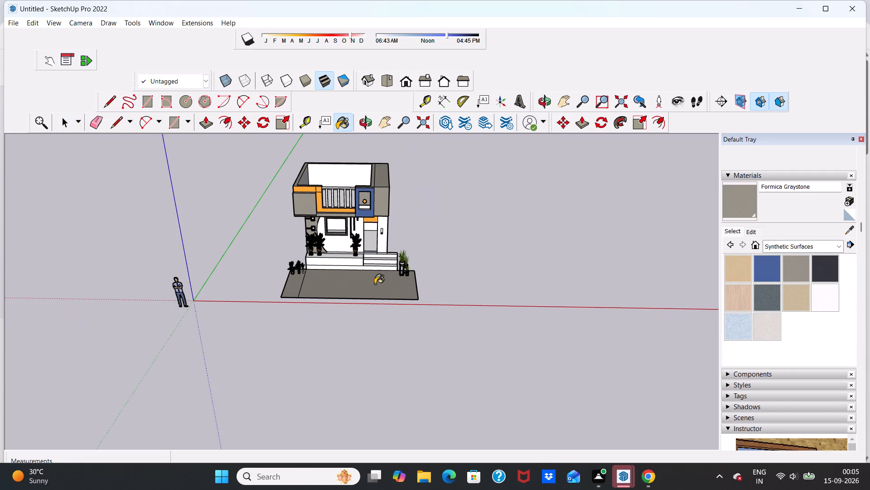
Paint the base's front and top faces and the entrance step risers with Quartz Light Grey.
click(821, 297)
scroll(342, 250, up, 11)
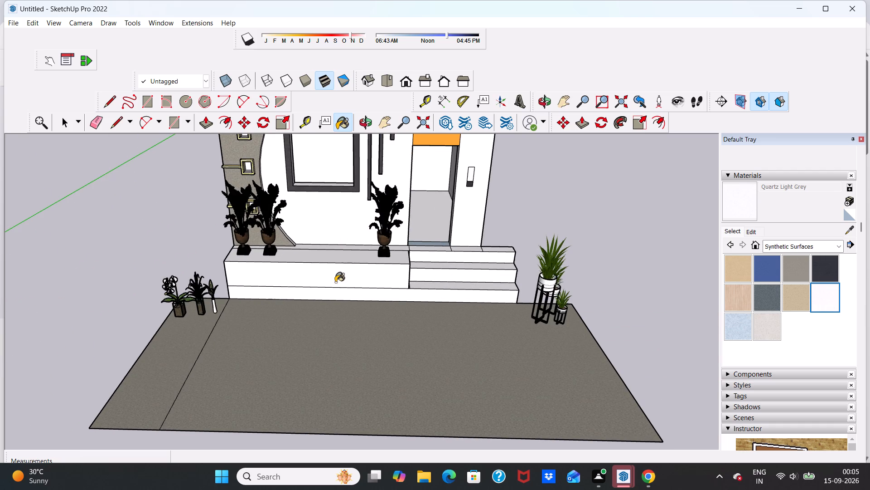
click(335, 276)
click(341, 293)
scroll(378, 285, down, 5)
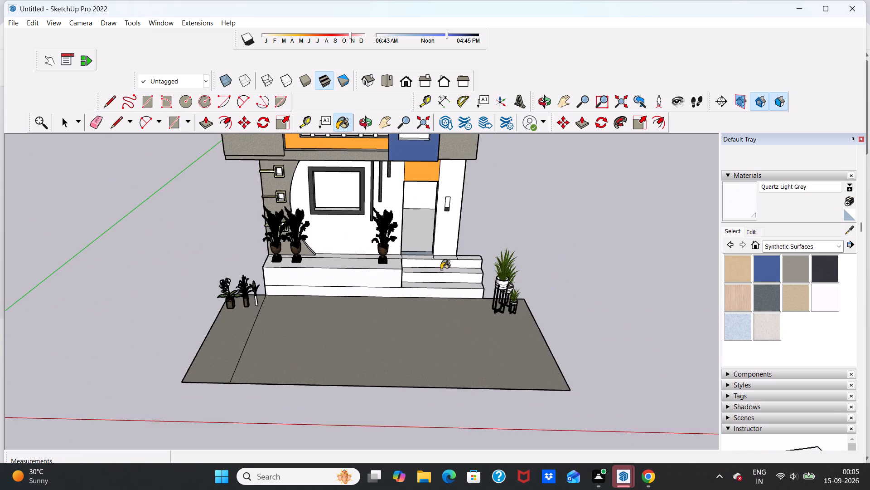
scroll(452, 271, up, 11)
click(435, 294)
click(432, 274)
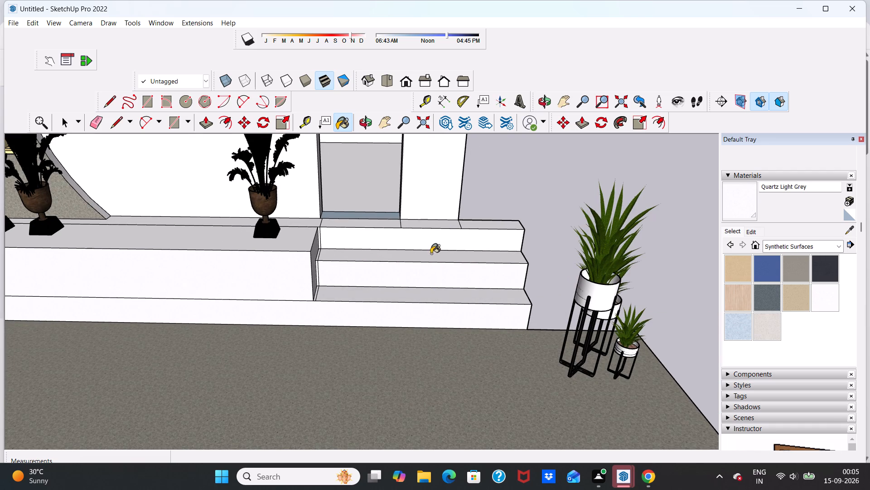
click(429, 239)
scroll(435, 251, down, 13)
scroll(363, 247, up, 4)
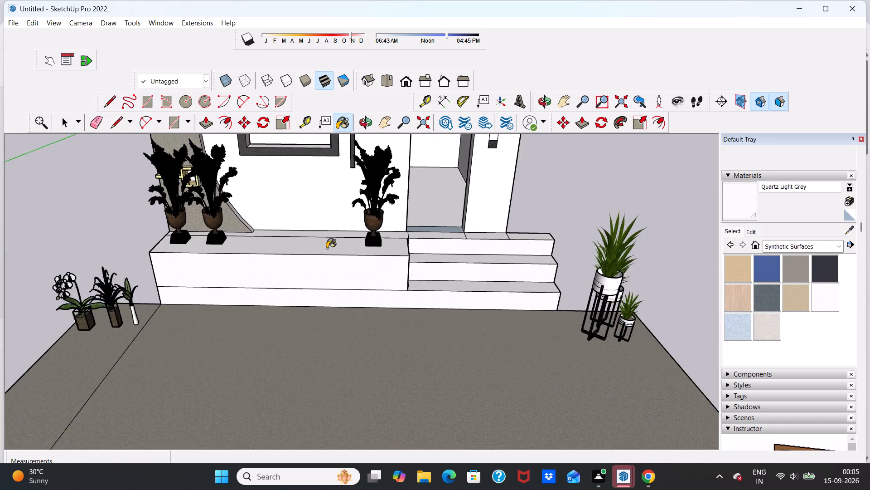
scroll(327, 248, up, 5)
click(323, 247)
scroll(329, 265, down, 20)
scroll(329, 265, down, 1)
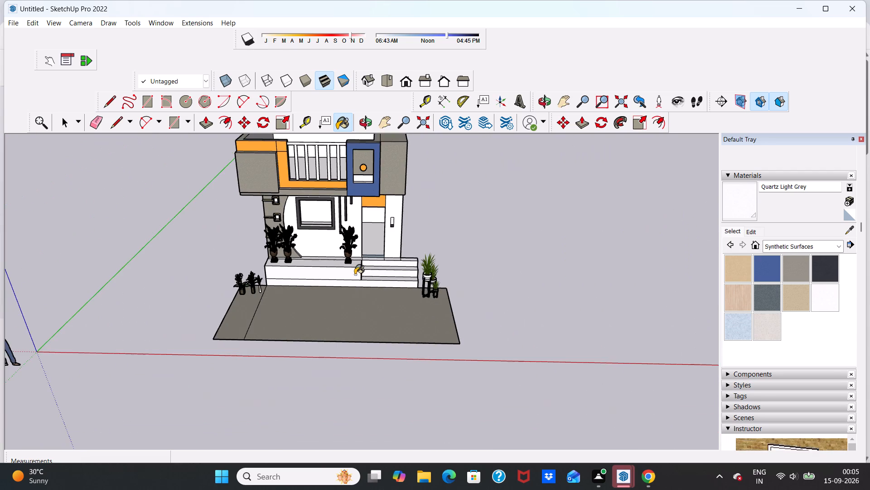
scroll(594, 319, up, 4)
Paint the base's front and top faces and the entrance steps' treads and risers with Terrazzo Light Blue.
click(742, 328)
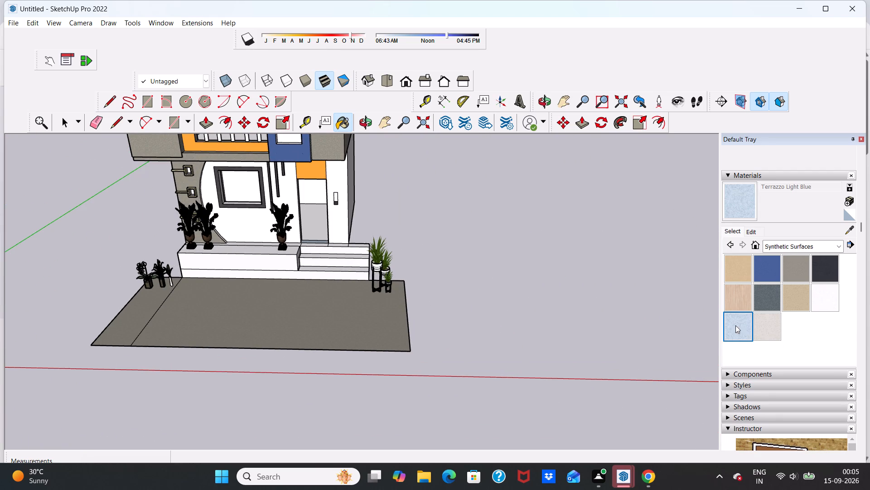
scroll(285, 278, up, 6)
click(252, 256)
click(266, 279)
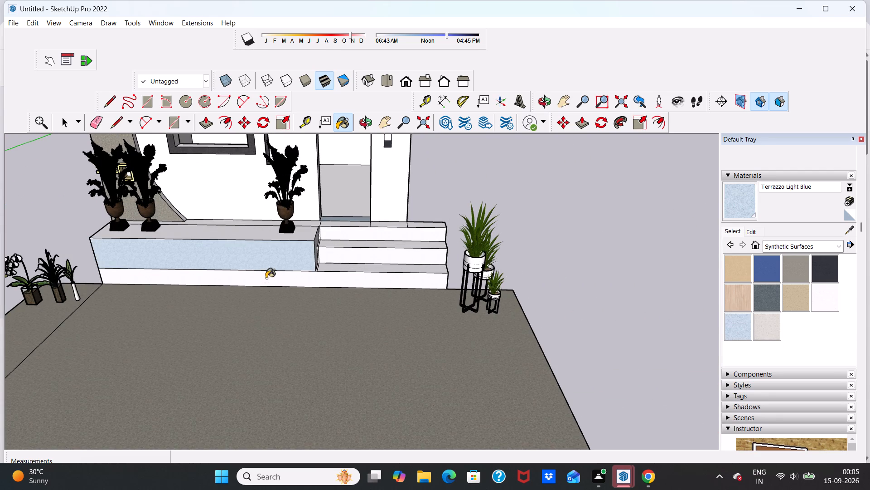
click(250, 229)
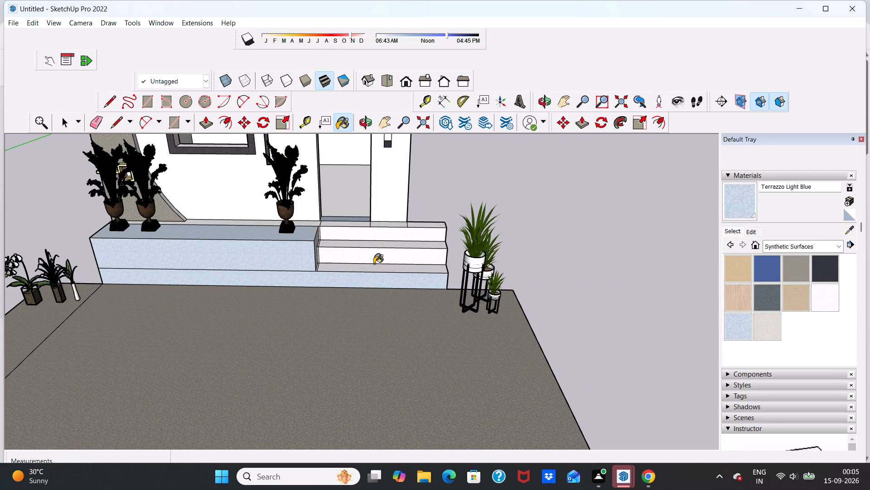
click(373, 266)
click(374, 256)
click(375, 242)
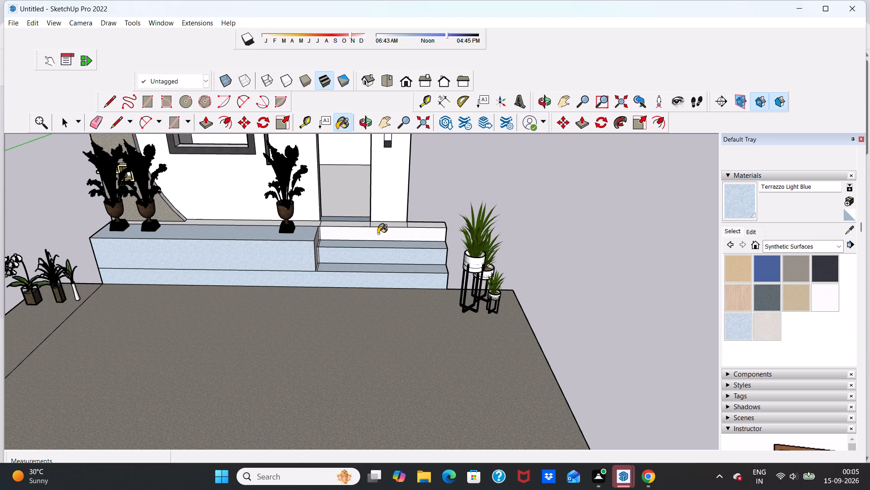
click(378, 233)
Paint the main ground area and the narrow ground strip with Terrazzo Light Blue.
scroll(402, 252, down, 10)
scroll(322, 294, down, 3)
scroll(322, 294, up, 1)
middle_drag(320, 294, 337, 297)
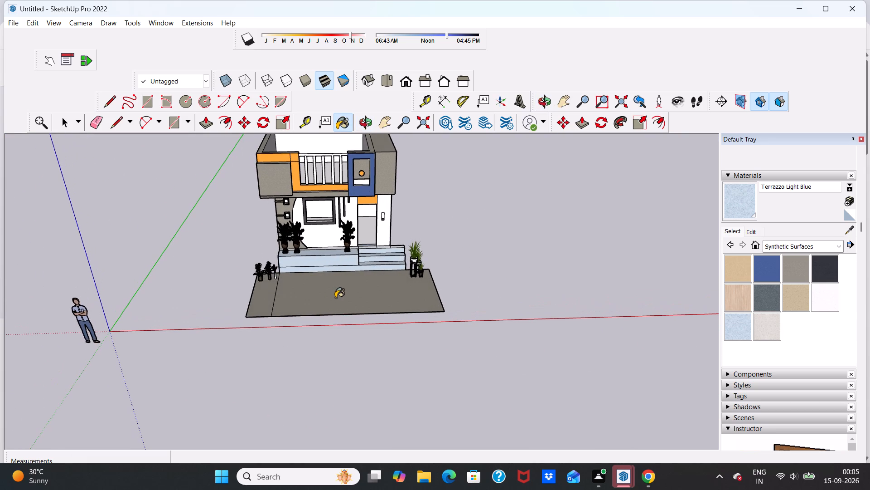
click(335, 298)
click(260, 302)
scroll(361, 284, down, 3)
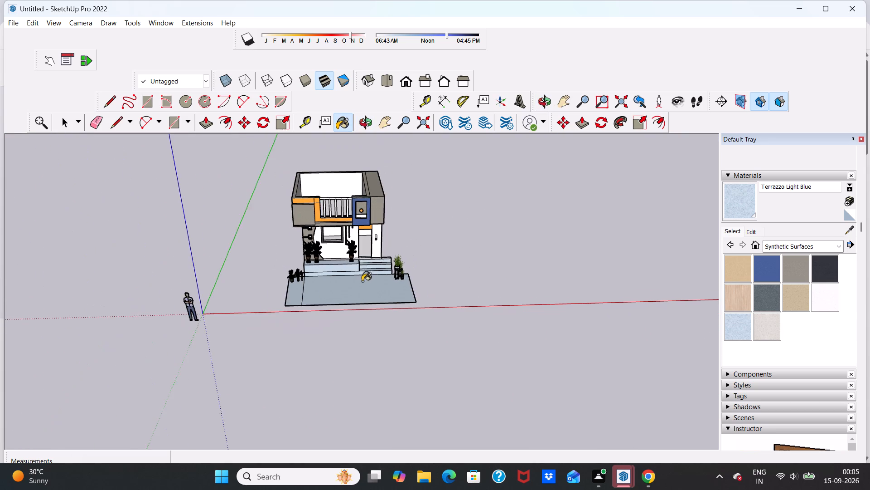
scroll(362, 281, down, 4)
middle_drag(364, 298, 358, 301)
scroll(358, 301, down, 1)
scroll(360, 293, up, 7)
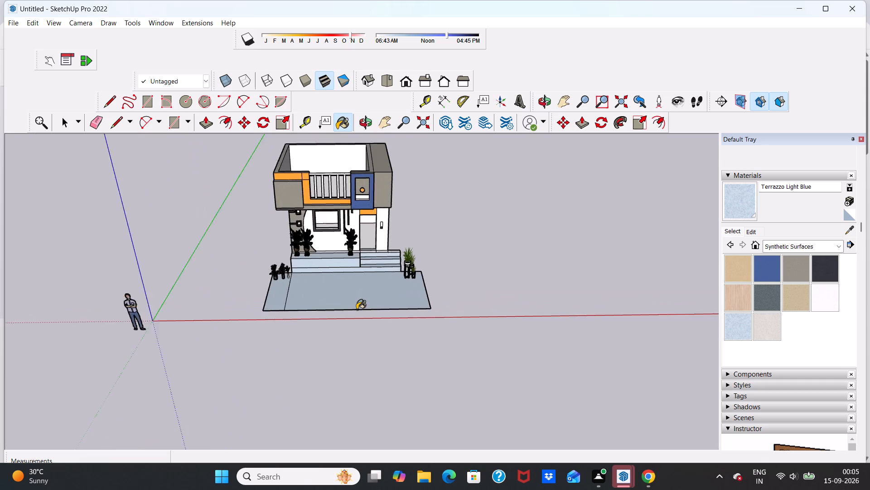
Examine the painted house front, entrance steps and ground area from several distances and angles.
scroll(357, 309, up, 7)
scroll(352, 300, down, 18)
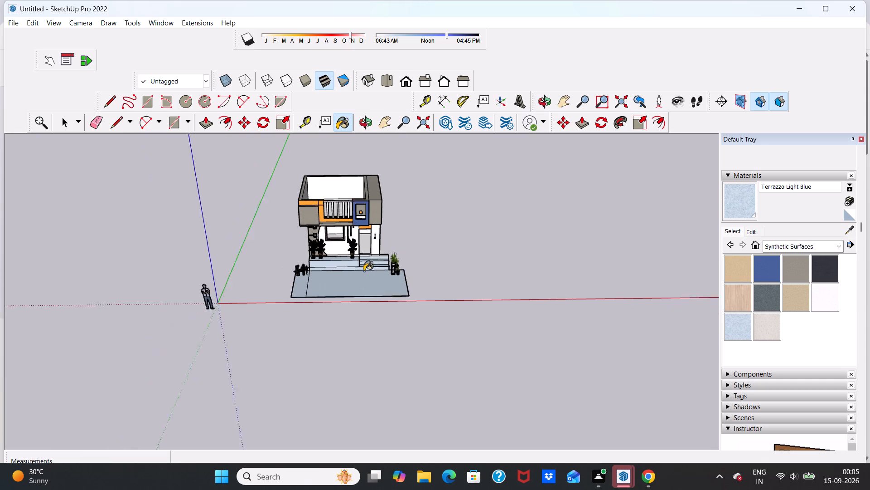
scroll(347, 296, up, 6)
scroll(329, 306, down, 3)
middle_drag(345, 267, 367, 233)
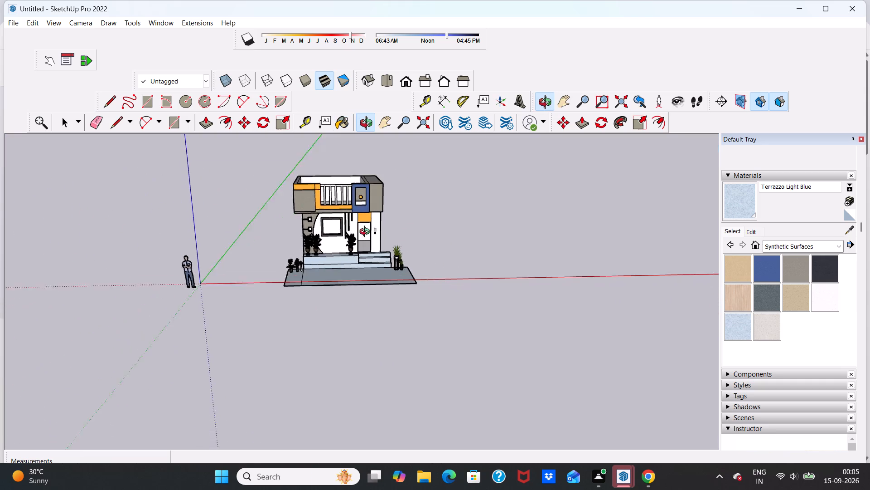
middle_drag(367, 233, 338, 223)
scroll(338, 240, up, 5)
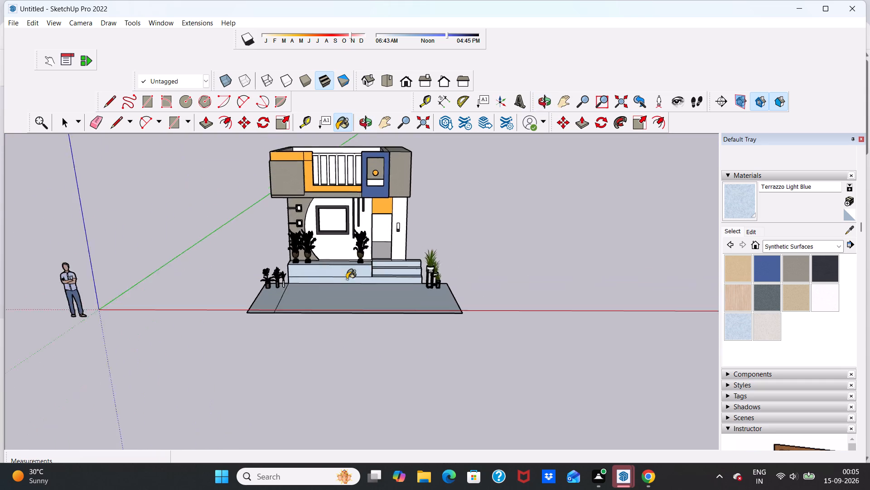
scroll(347, 279, up, 4)
scroll(393, 254, down, 5)
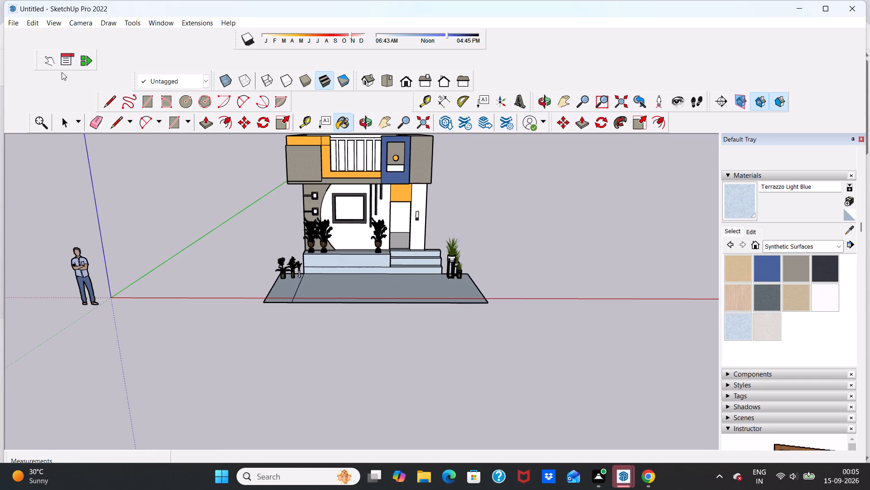
Import the Door component from the Downloads folder and place it in the open space beside the house.
click(14, 20)
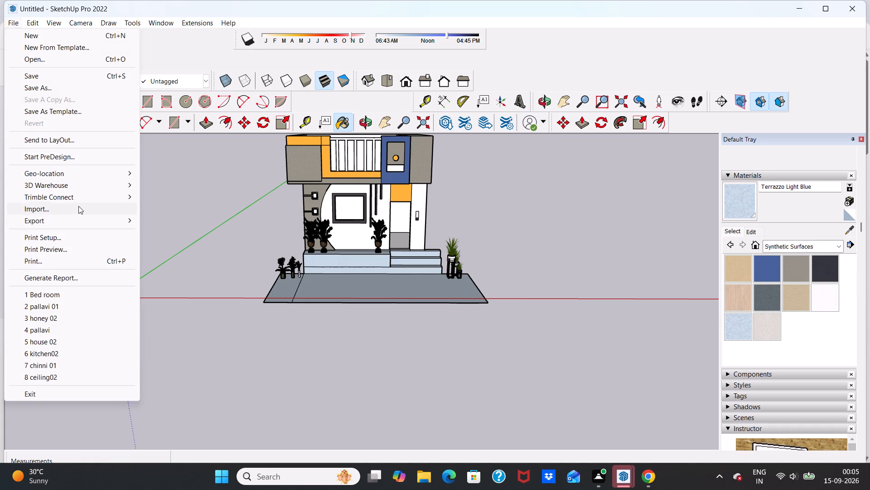
click(78, 206)
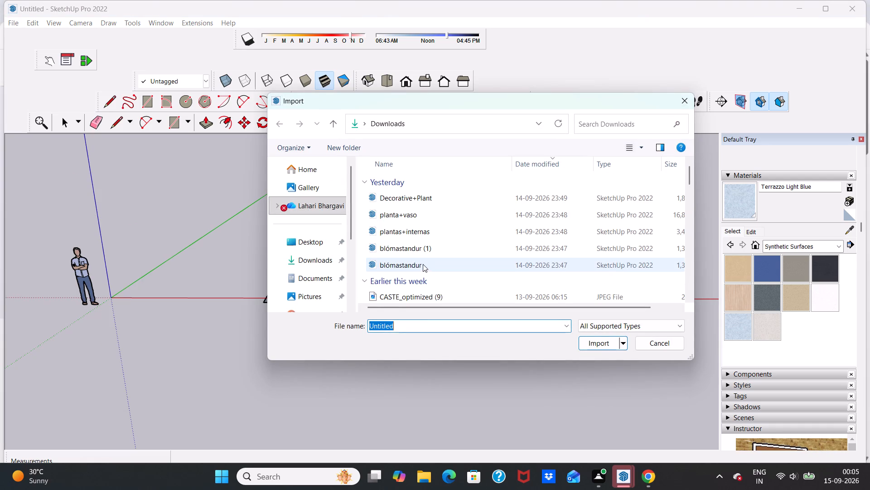
scroll(423, 264, down, 6)
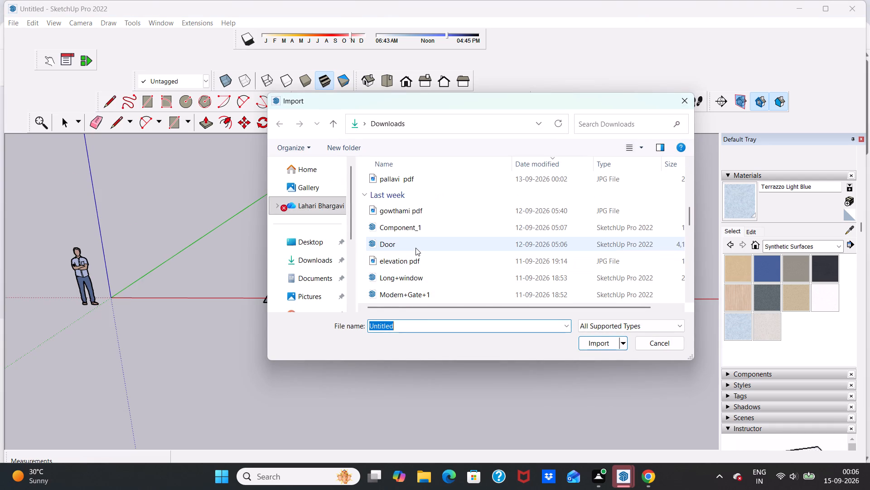
click(416, 248)
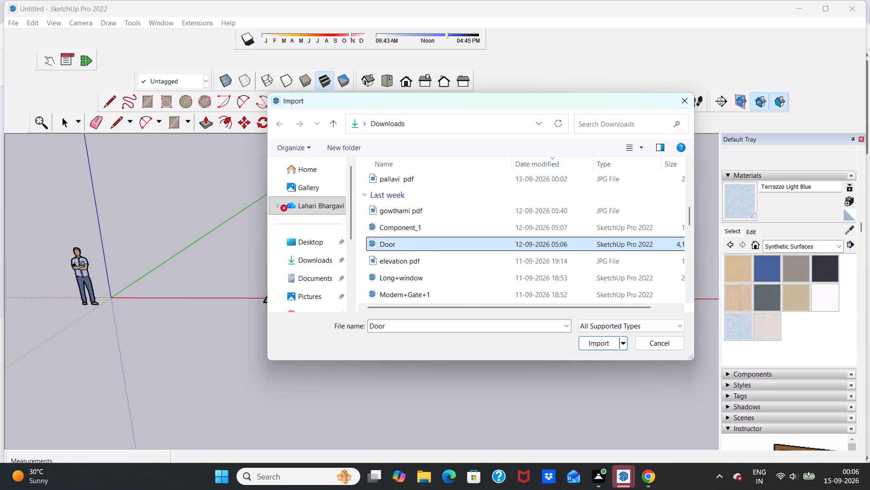
click(585, 344)
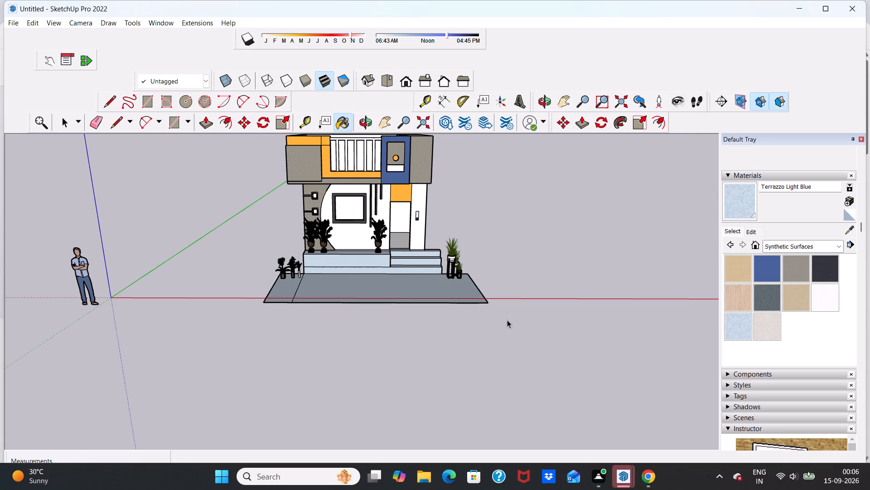
scroll(506, 320, down, 5)
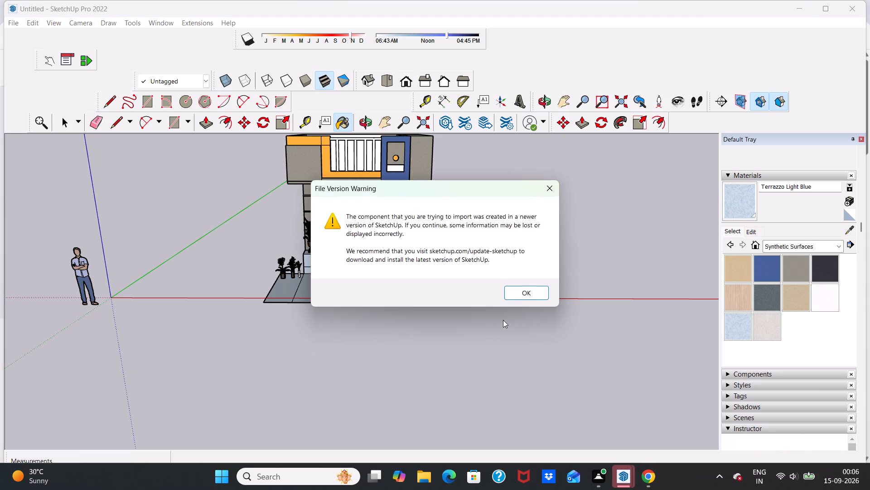
click(524, 295)
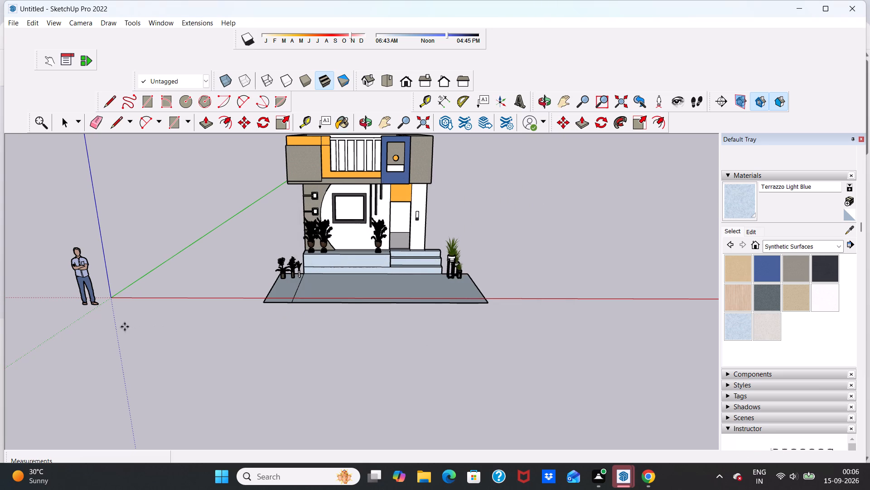
click(465, 324)
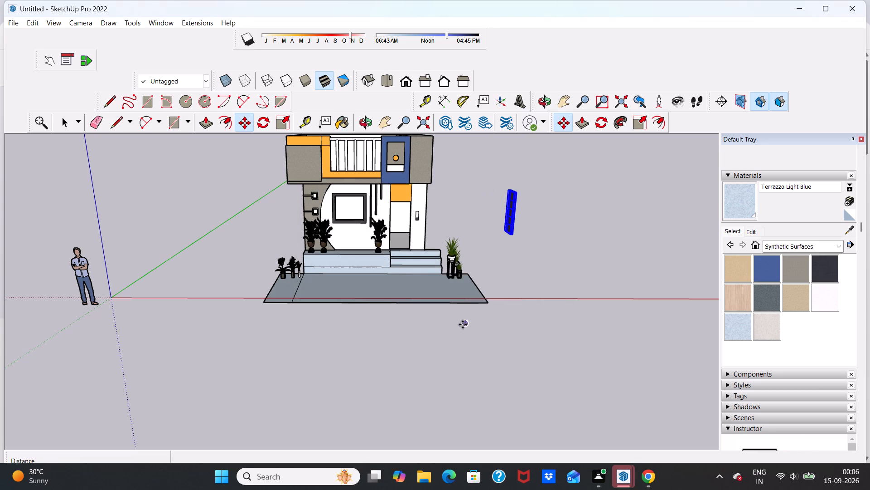
Move the imported door by its bottom corner closer to the front, beside the entrance steps and plant stands.
middle_drag(498, 250, 486, 255)
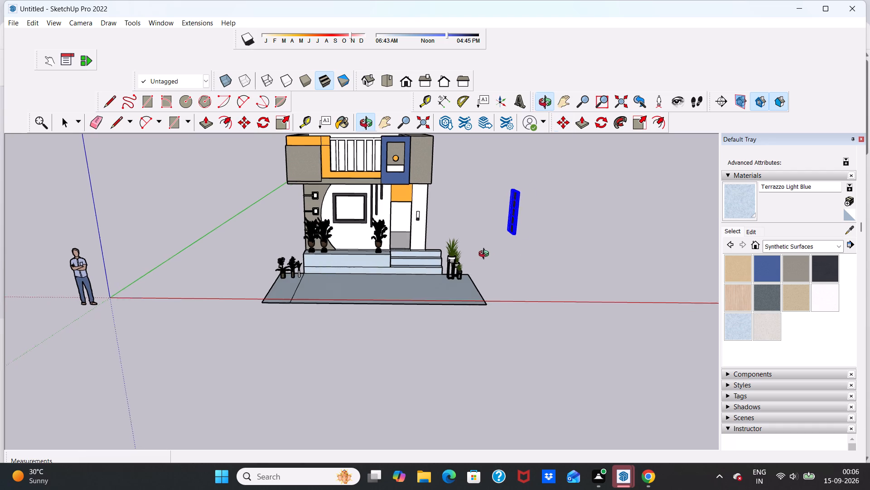
middle_drag(486, 255, 209, 246)
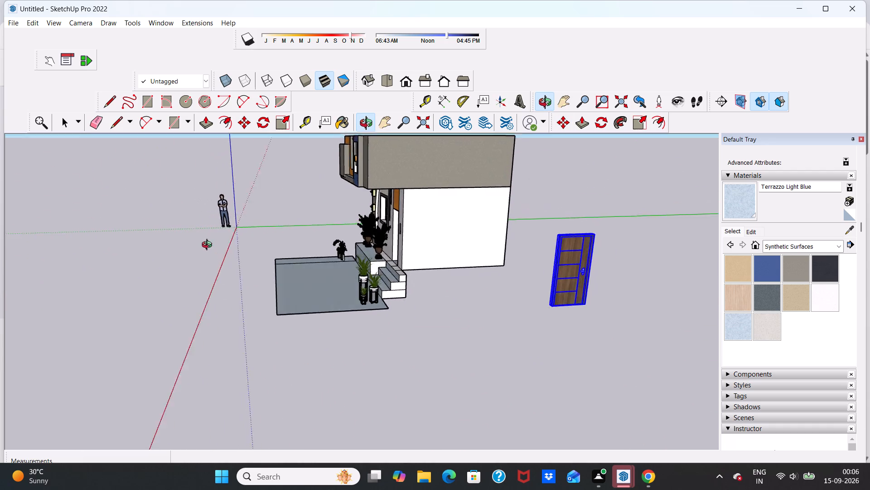
middle_drag(209, 246, 371, 296)
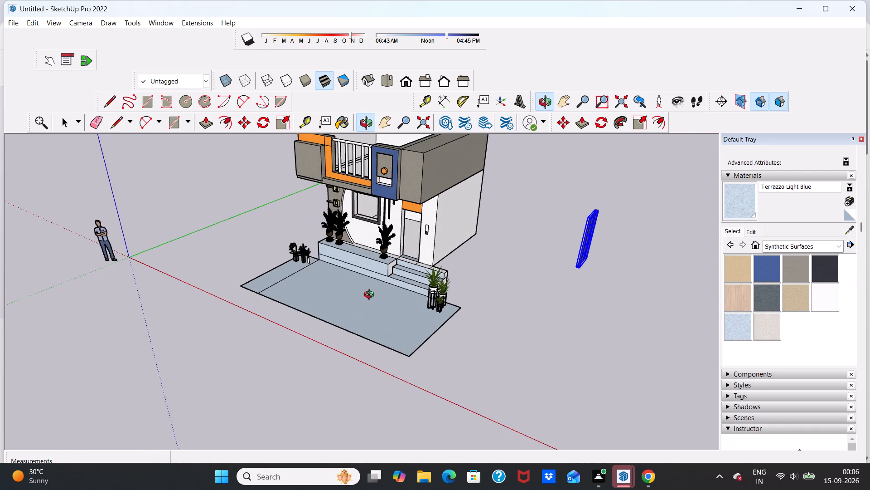
middle_drag(371, 296, 372, 295)
middle_drag(551, 263, 617, 241)
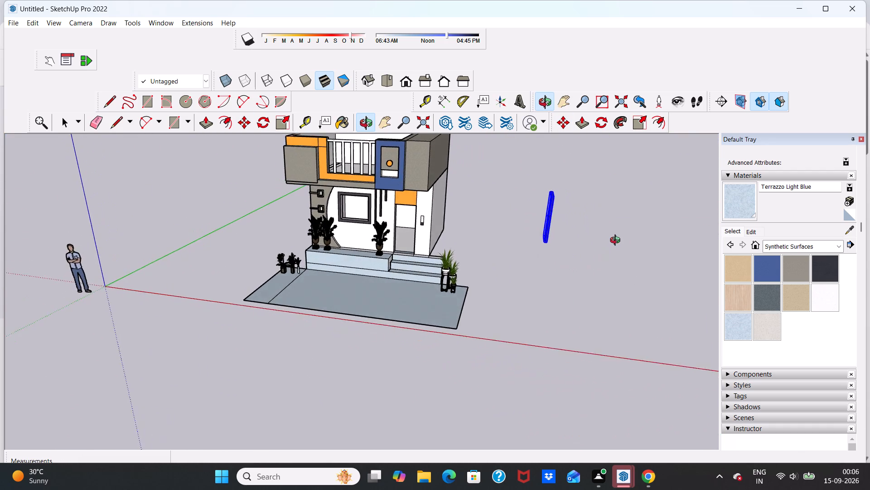
middle_drag(617, 241, 677, 254)
scroll(549, 274, down, 3)
scroll(536, 230, up, 15)
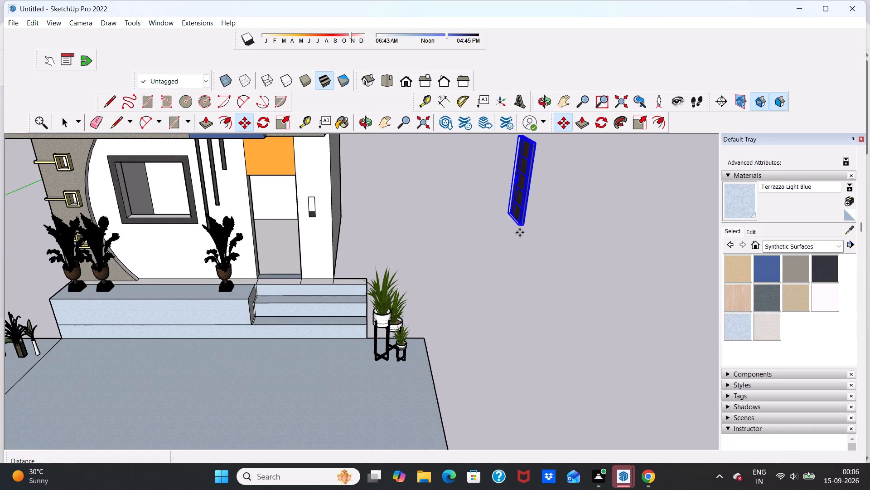
middle_click(526, 225)
drag(527, 224, 563, 386)
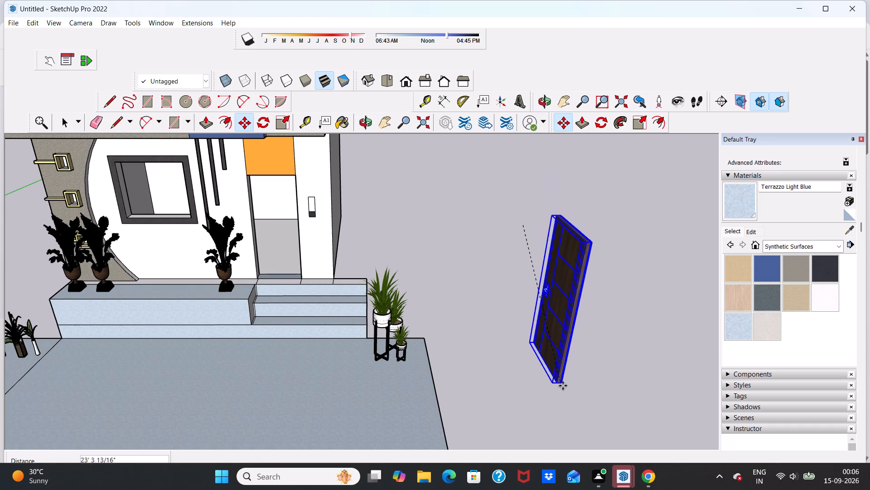
drag(563, 386, 565, 394)
click(561, 389)
key(space)
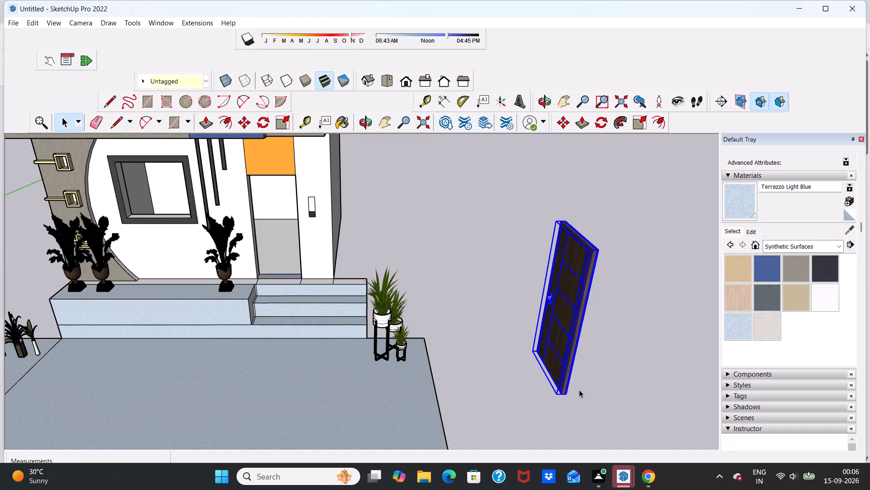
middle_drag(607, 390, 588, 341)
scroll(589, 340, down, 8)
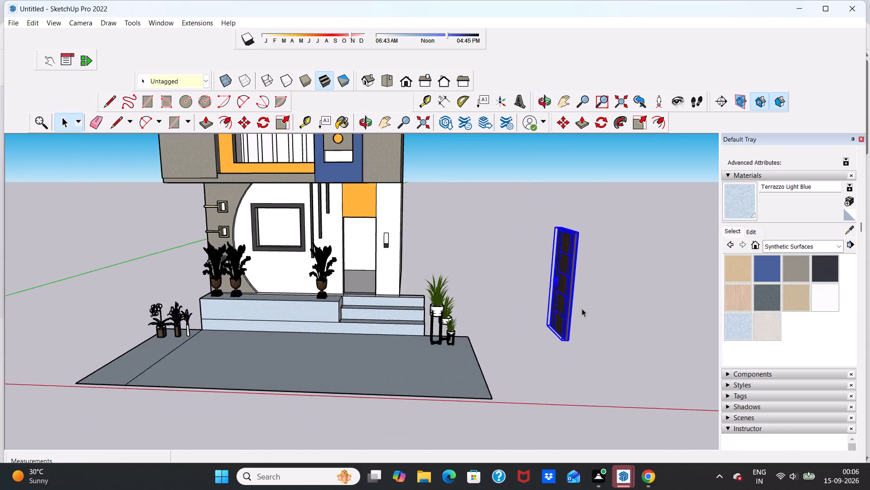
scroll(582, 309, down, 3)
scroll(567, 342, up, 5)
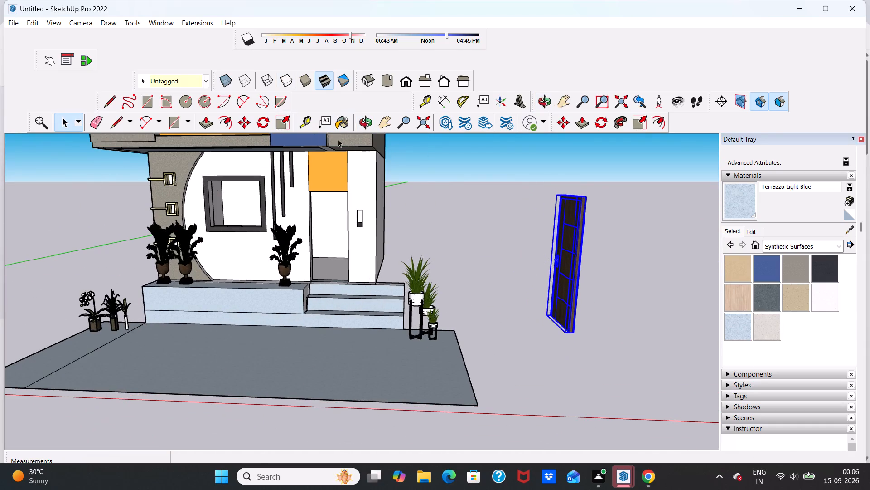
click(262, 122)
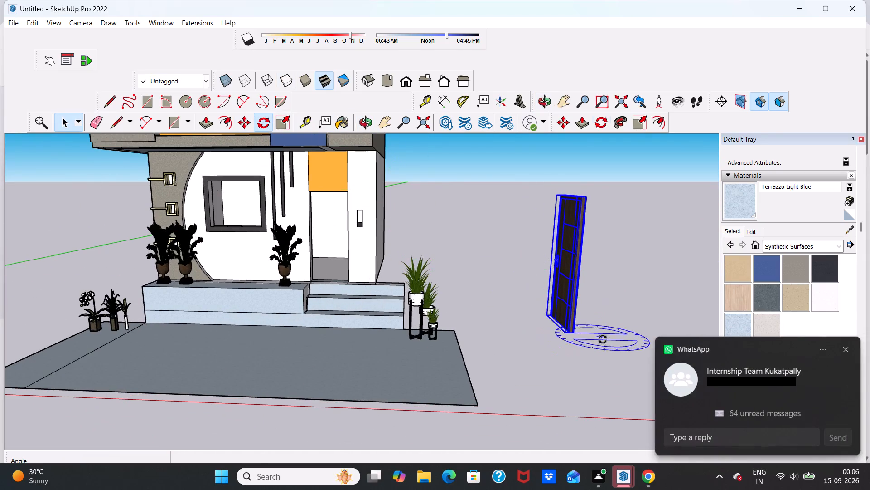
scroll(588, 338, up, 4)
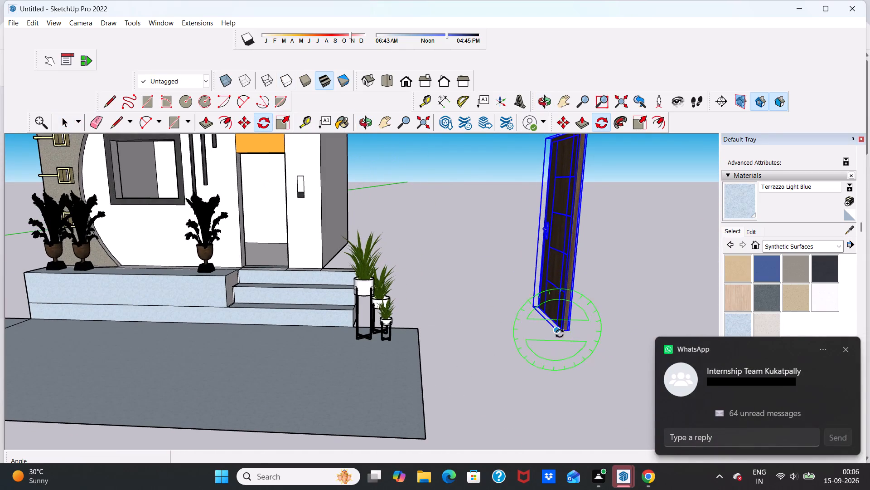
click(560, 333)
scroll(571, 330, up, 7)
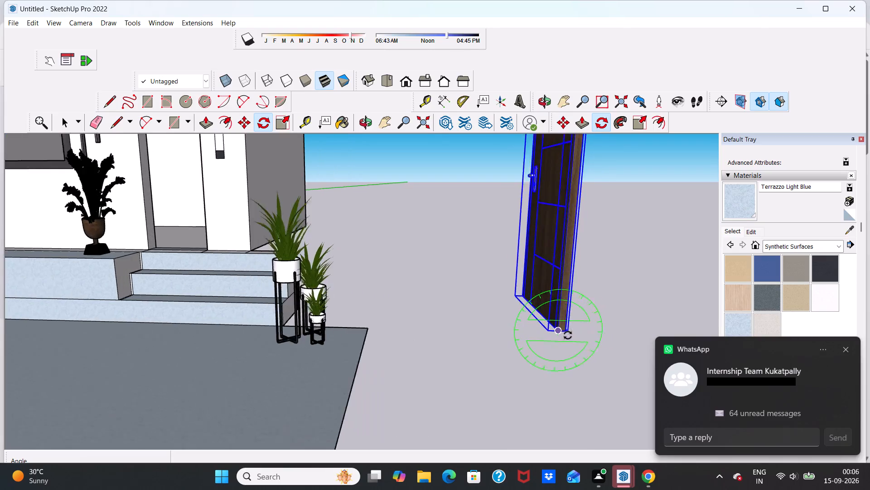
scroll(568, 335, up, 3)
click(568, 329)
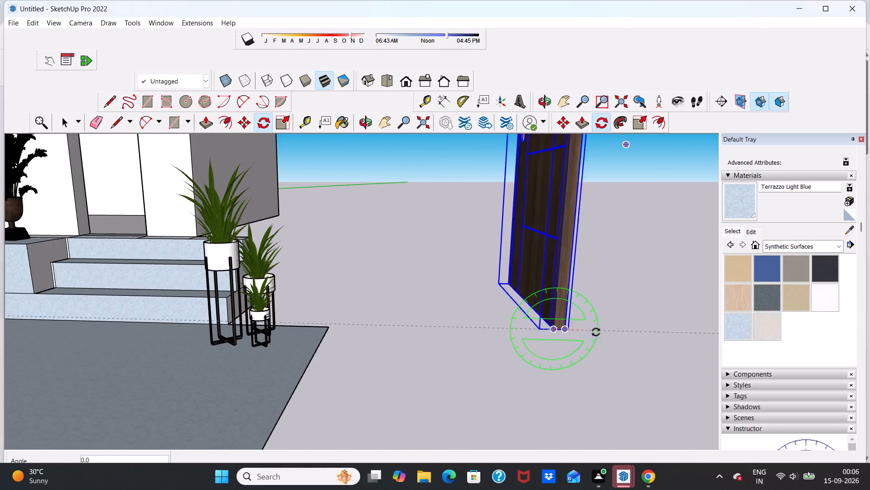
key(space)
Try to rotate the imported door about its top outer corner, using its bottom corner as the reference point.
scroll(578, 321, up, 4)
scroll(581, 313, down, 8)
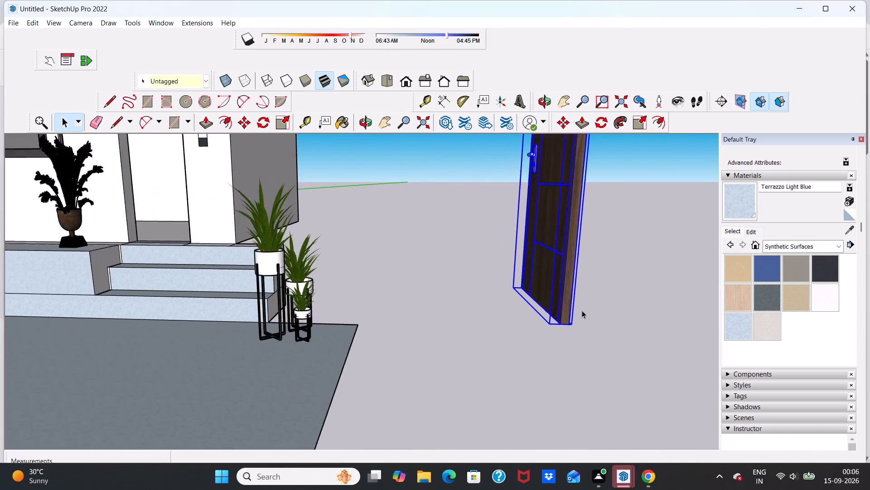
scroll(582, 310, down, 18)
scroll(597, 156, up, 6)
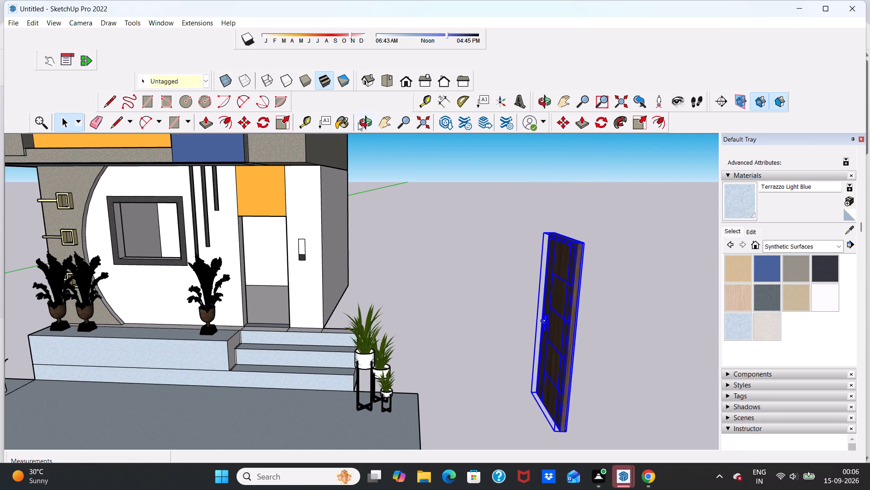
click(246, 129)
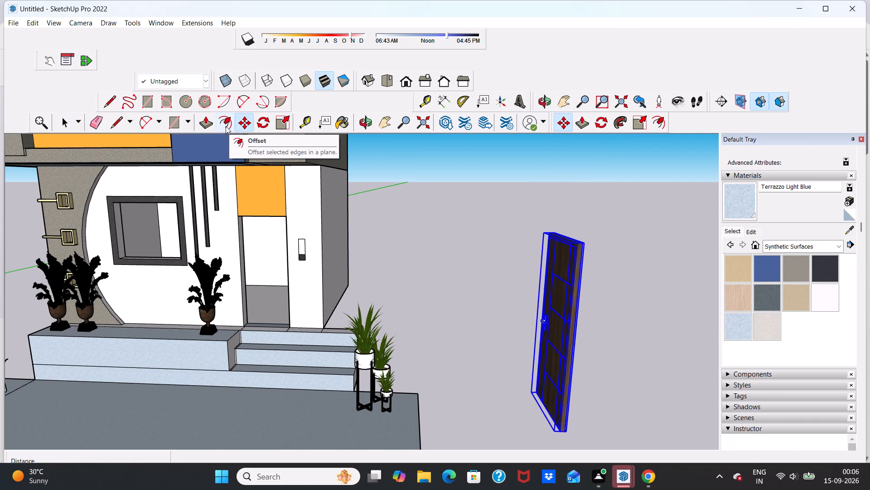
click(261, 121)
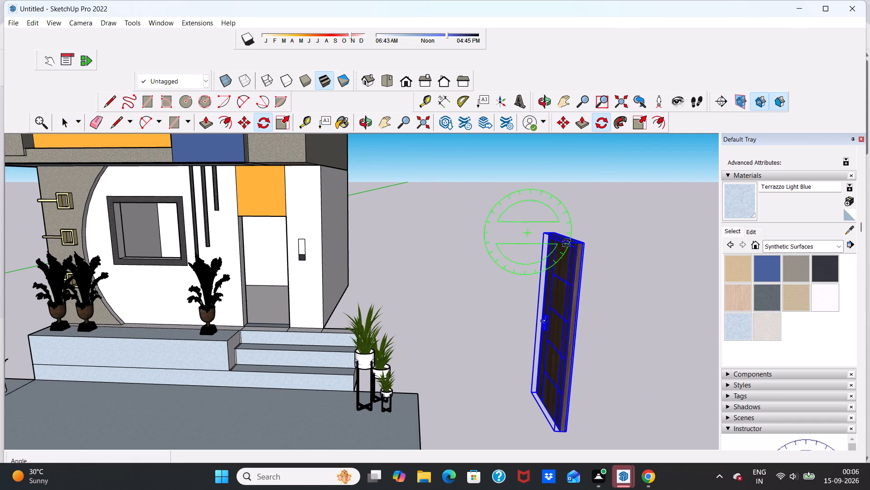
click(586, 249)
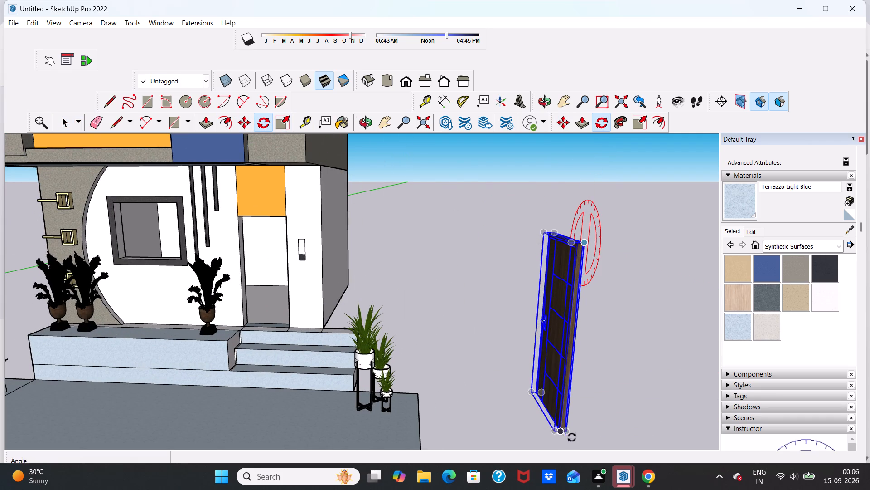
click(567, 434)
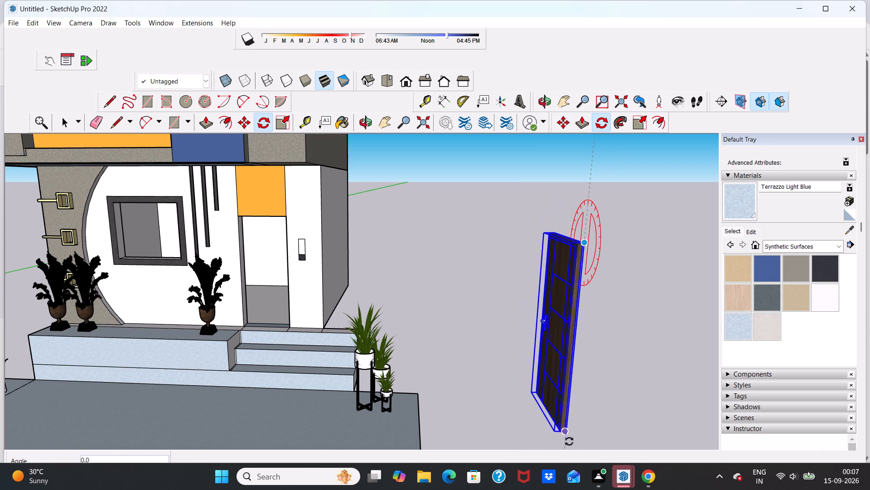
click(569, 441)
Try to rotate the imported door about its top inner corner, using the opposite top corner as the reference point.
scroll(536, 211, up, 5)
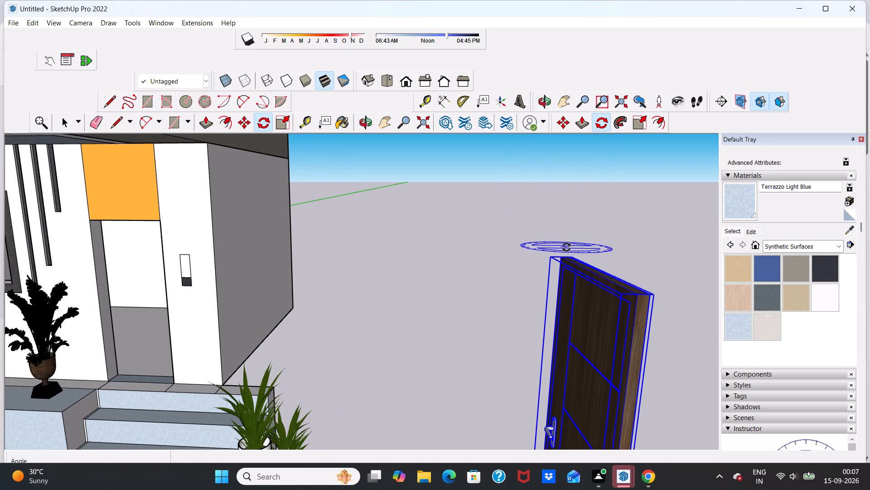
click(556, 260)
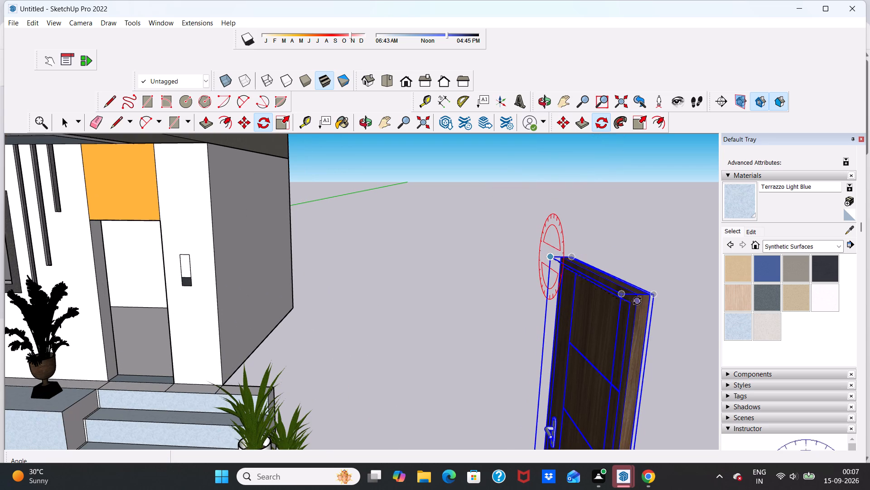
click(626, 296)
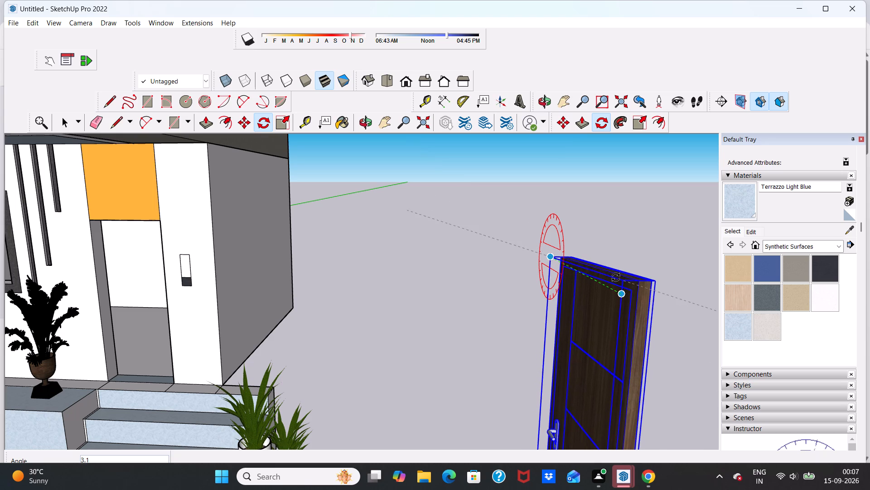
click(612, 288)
Rotate the door 180° about the green axis at its top corner, flipping it end over end.
scroll(676, 298, up, 4)
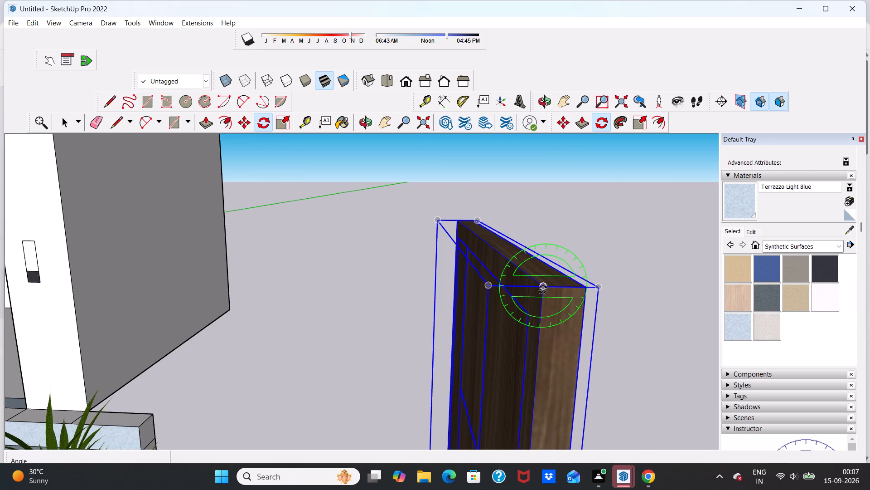
click(543, 289)
click(584, 288)
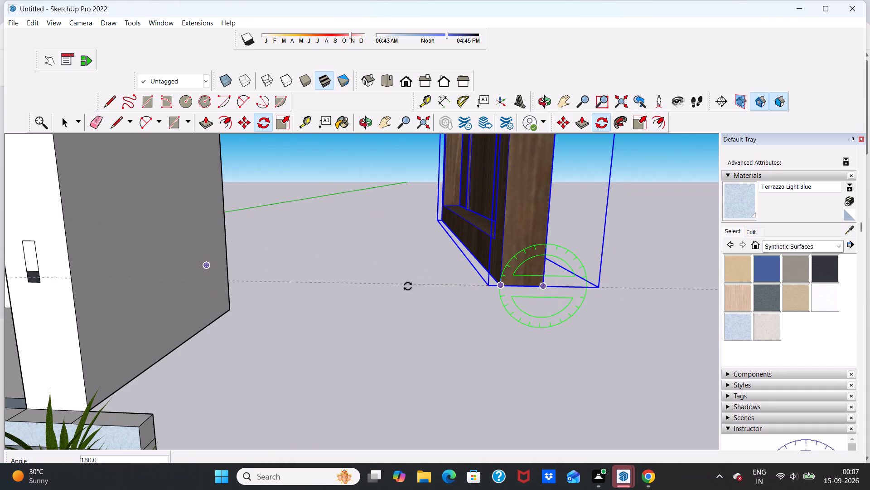
click(408, 286)
key(space)
Examine the flipped door's orientation relative to the house front and doorway from several distances and angles.
scroll(389, 295, down, 15)
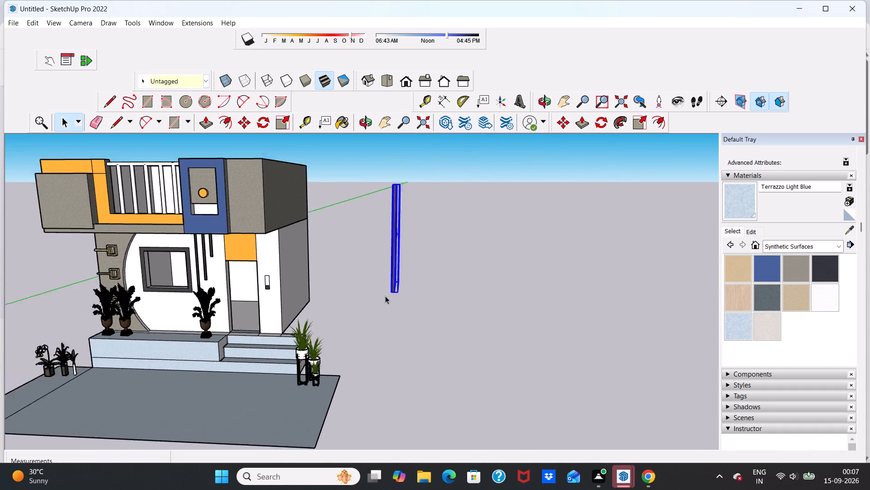
scroll(385, 296, down, 2)
scroll(364, 245, up, 5)
scroll(387, 296, up, 4)
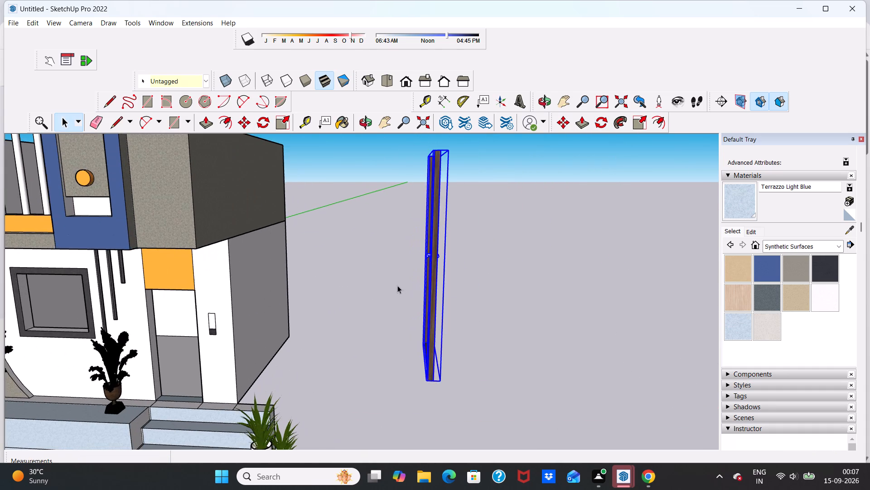
scroll(401, 284, down, 6)
middle_drag(345, 348, 400, 316)
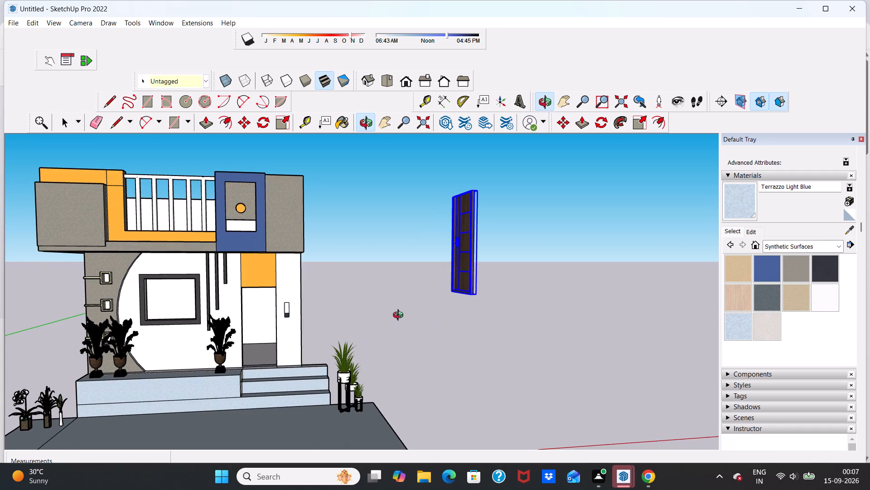
middle_drag(400, 316, 381, 326)
scroll(429, 293, up, 4)
scroll(473, 282, up, 2)
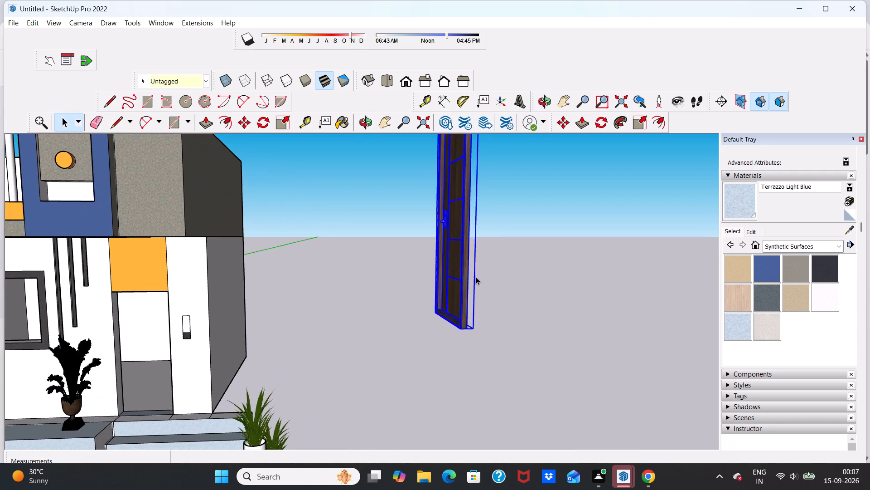
scroll(488, 268, down, 10)
scroll(476, 271, up, 3)
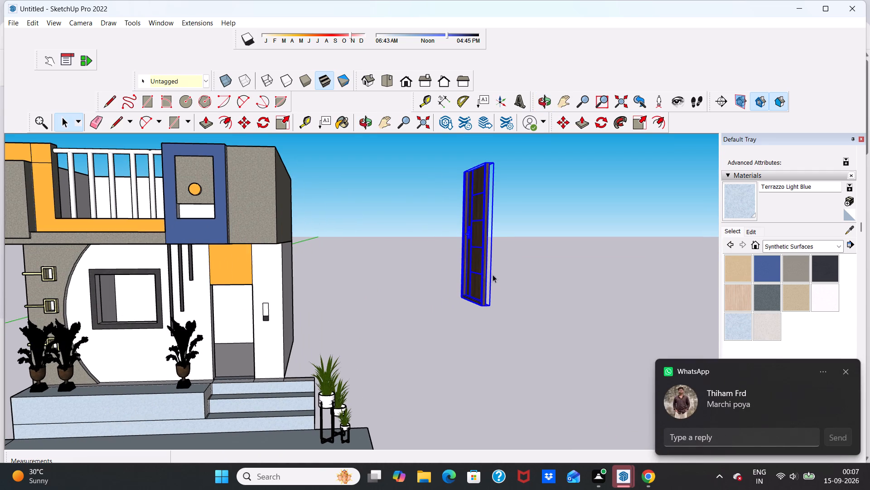
middle_drag(500, 274, 297, 302)
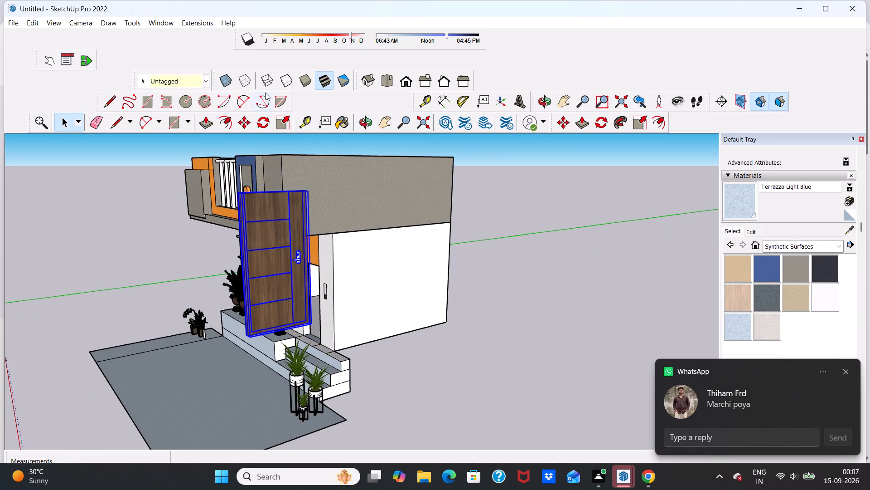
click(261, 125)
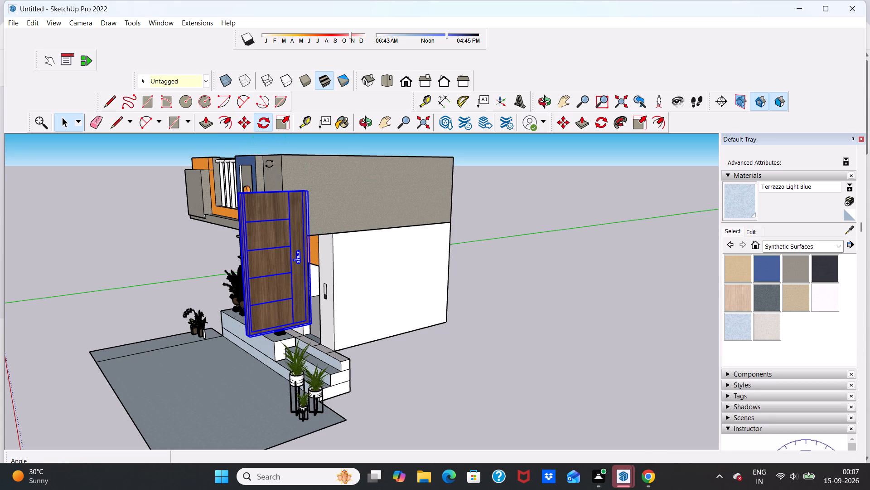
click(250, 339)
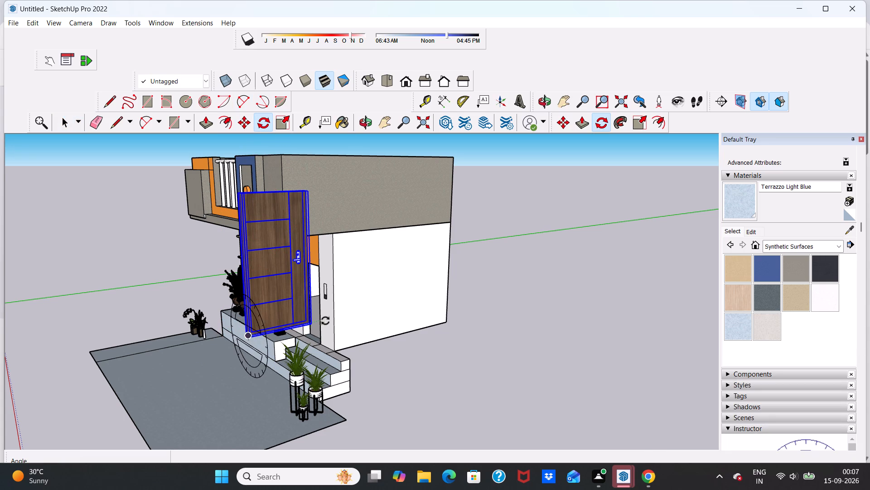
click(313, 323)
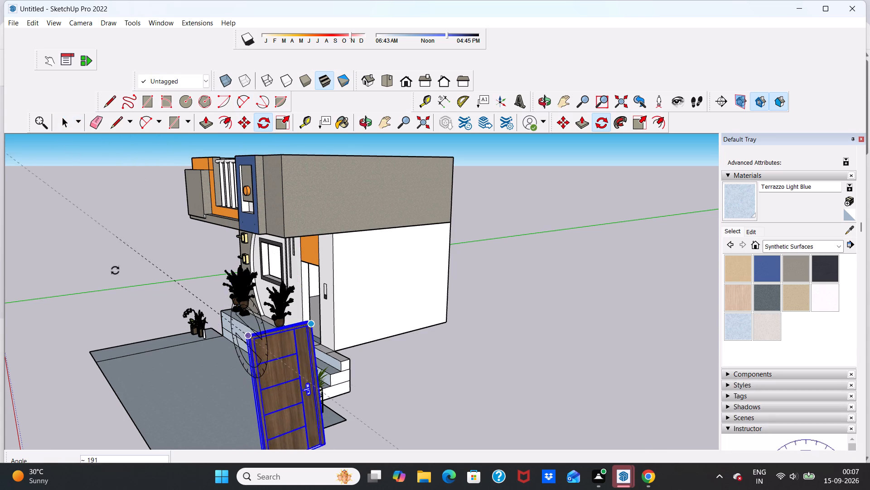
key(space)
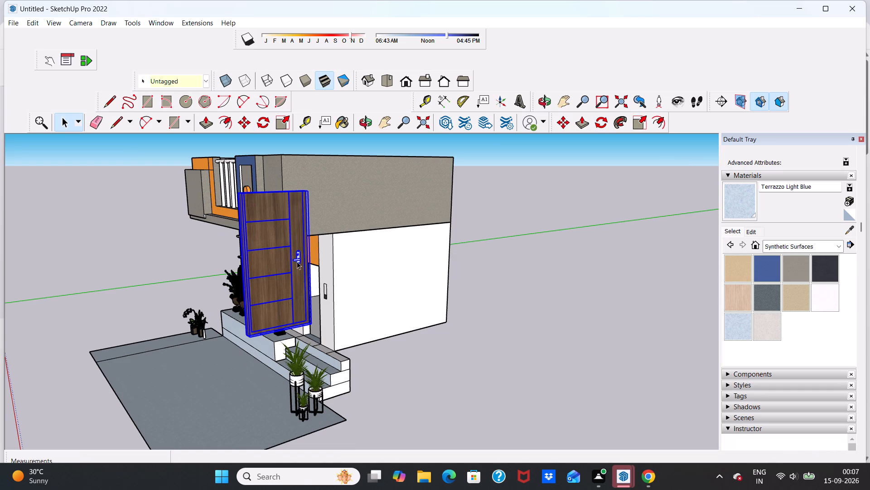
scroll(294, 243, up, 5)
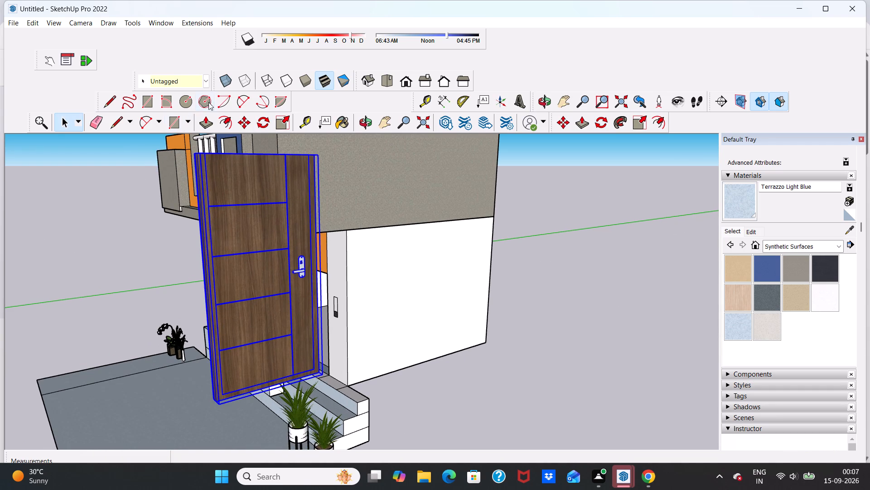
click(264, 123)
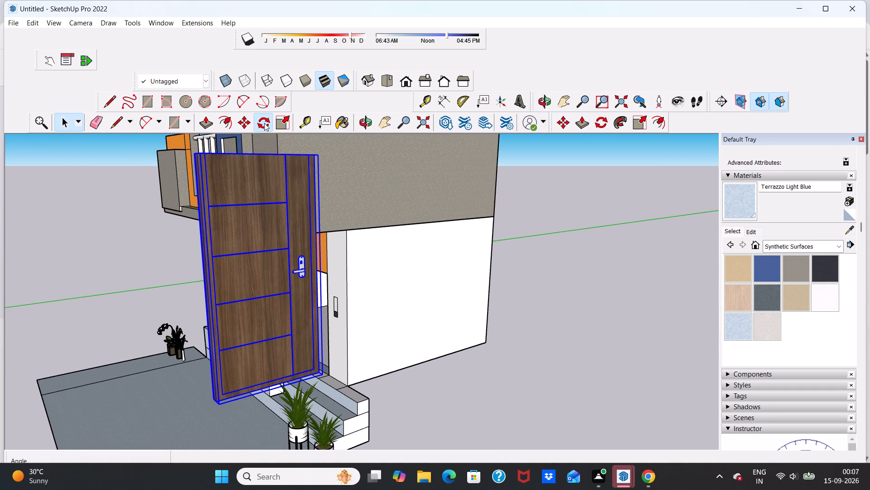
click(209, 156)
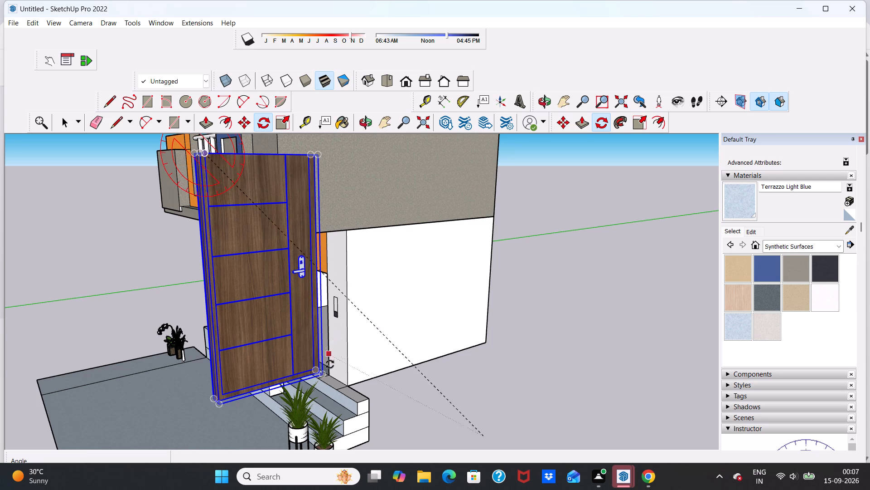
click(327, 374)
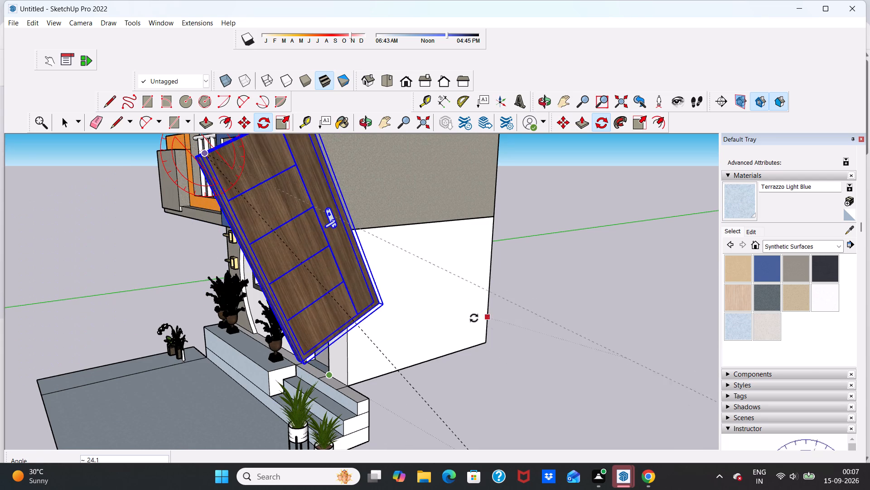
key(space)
Rotate the door 90° about the vertical axis at its bottom corner so it faces the same way as the house front.
scroll(336, 317, up, 4)
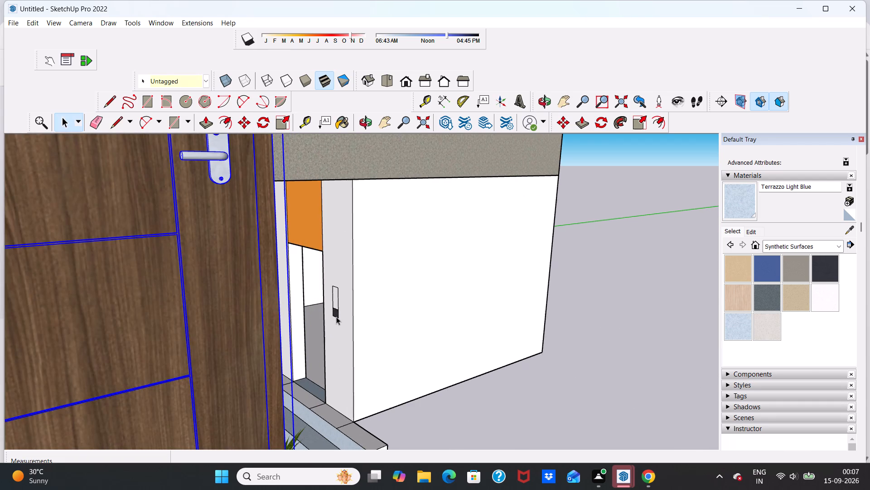
scroll(336, 317, down, 5)
scroll(244, 402, up, 4)
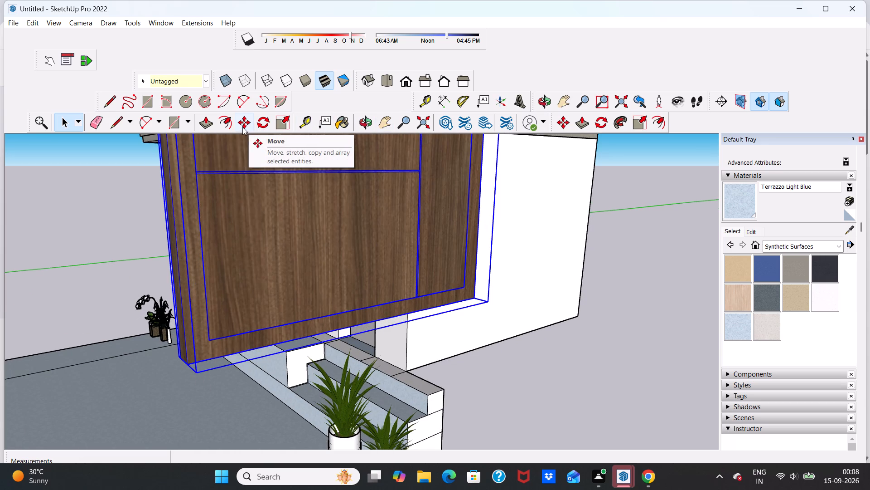
click(267, 121)
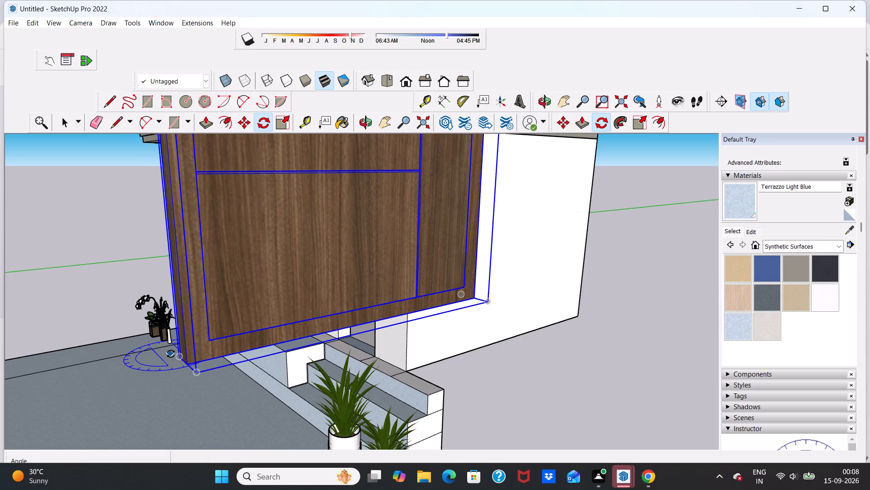
drag(175, 355, 180, 355)
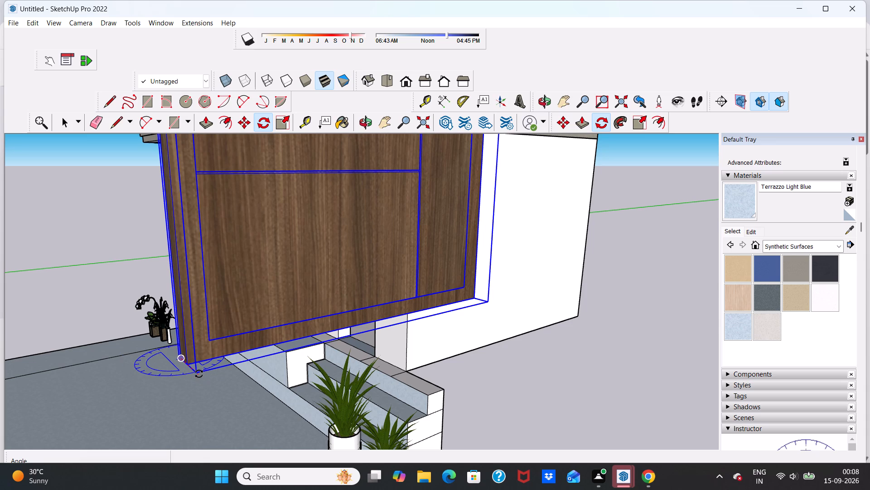
click(199, 374)
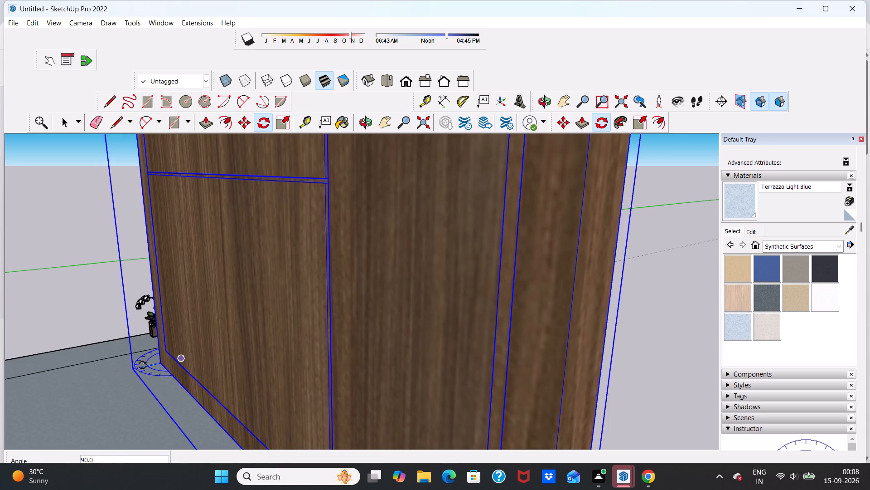
click(142, 365)
Move the door by its top corner about 16' 7" onto the house front, over the doorway at the entrance steps.
scroll(227, 348, down, 17)
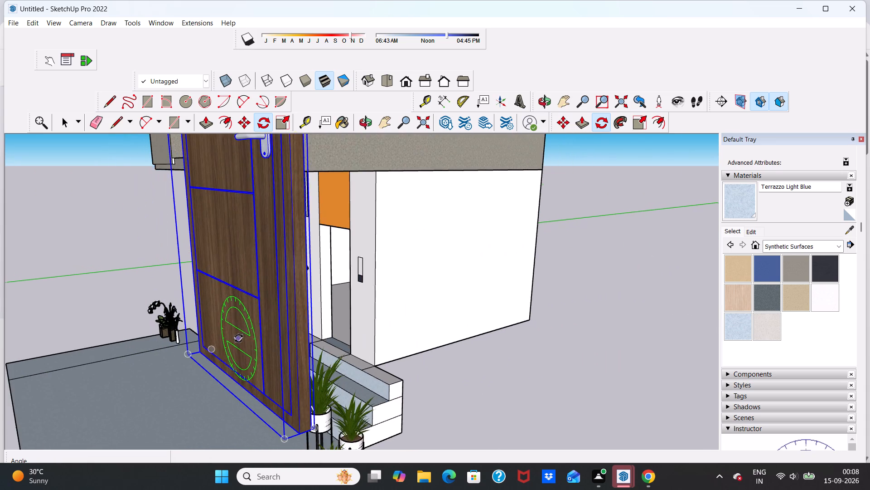
scroll(239, 338, down, 20)
scroll(239, 338, down, 13)
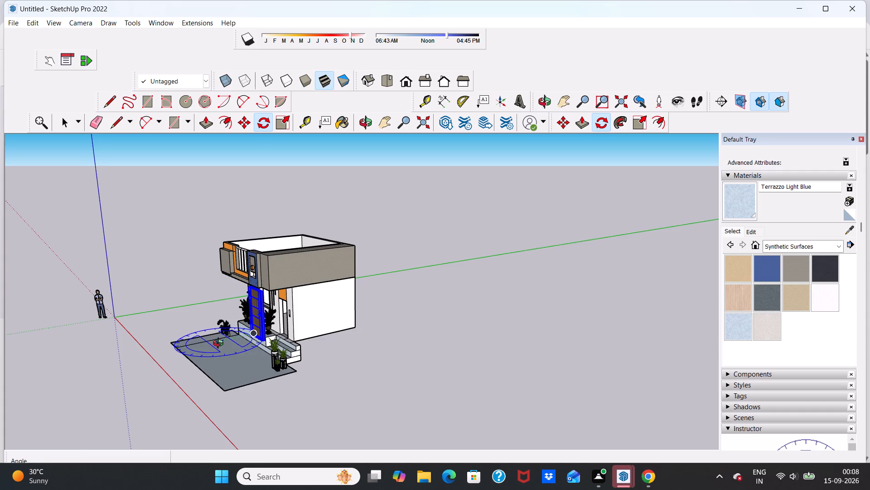
middle_drag(220, 344, 405, 367)
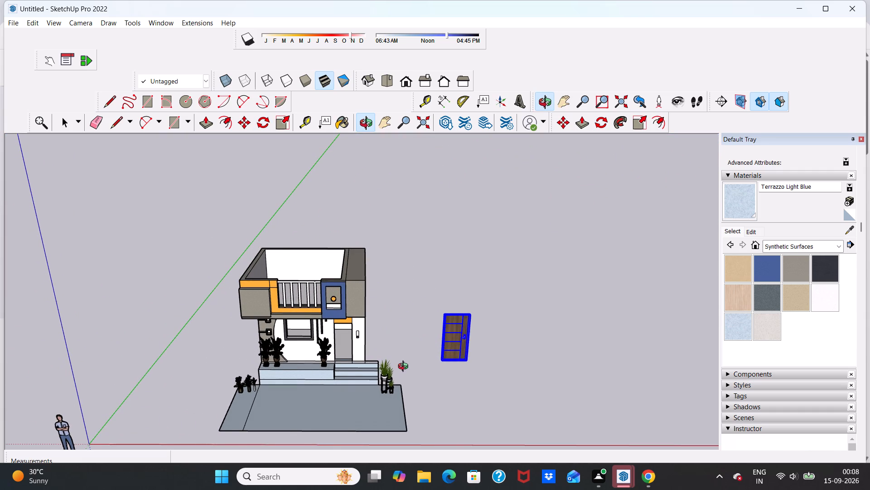
middle_drag(405, 367, 405, 367)
key(space)
scroll(509, 350, up, 4)
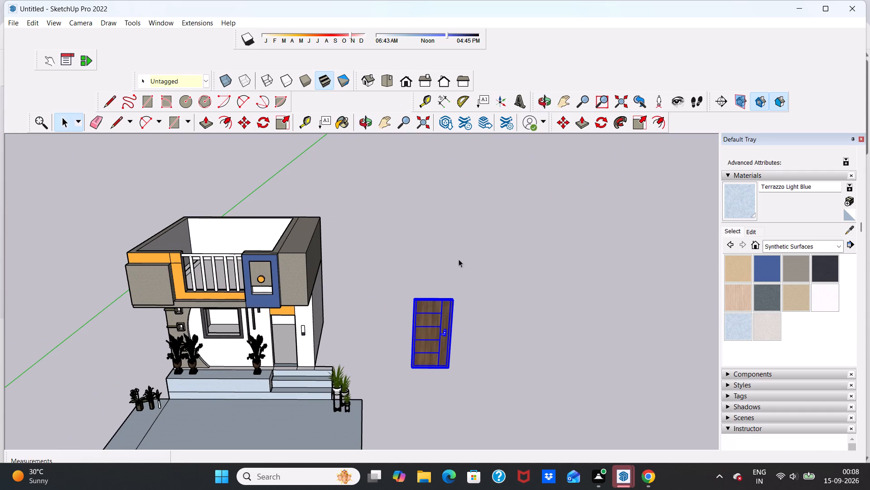
middle_drag(290, 343, 306, 284)
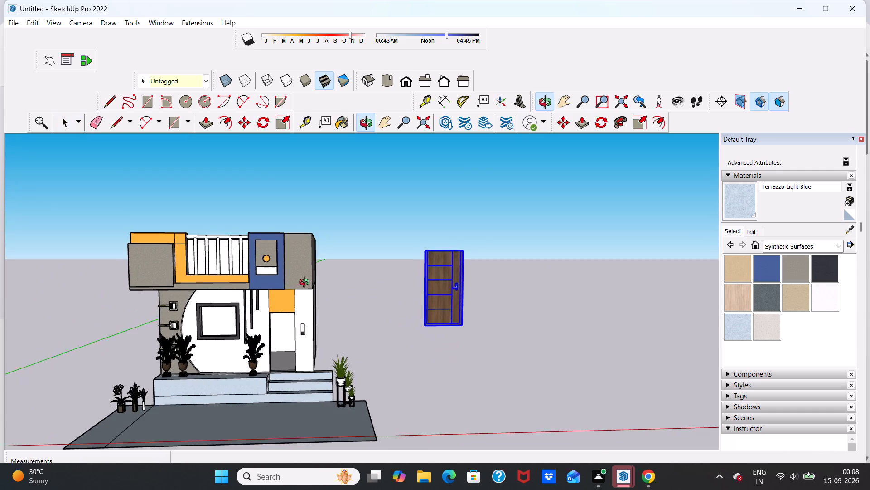
middle_drag(306, 284, 308, 284)
scroll(274, 343, up, 5)
scroll(336, 272, down, 5)
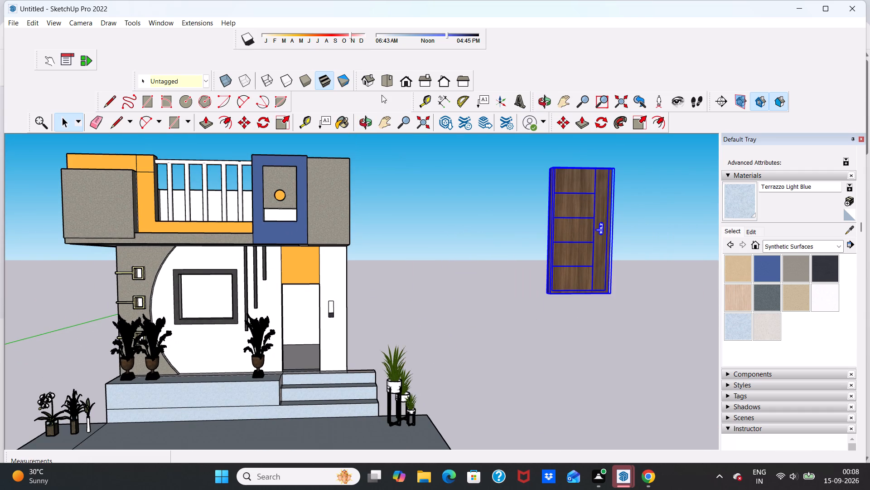
click(243, 119)
drag(615, 171, 499, 210)
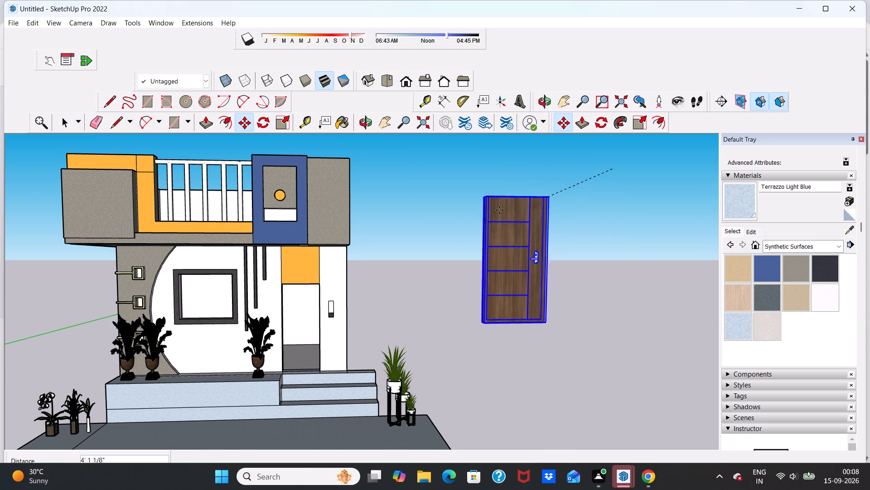
drag(499, 210, 329, 250)
Scale the door from its top middle grip to about -28.85 in red and 0.71 in blue, lowering its top toward the doorway's head.
click(635, 124)
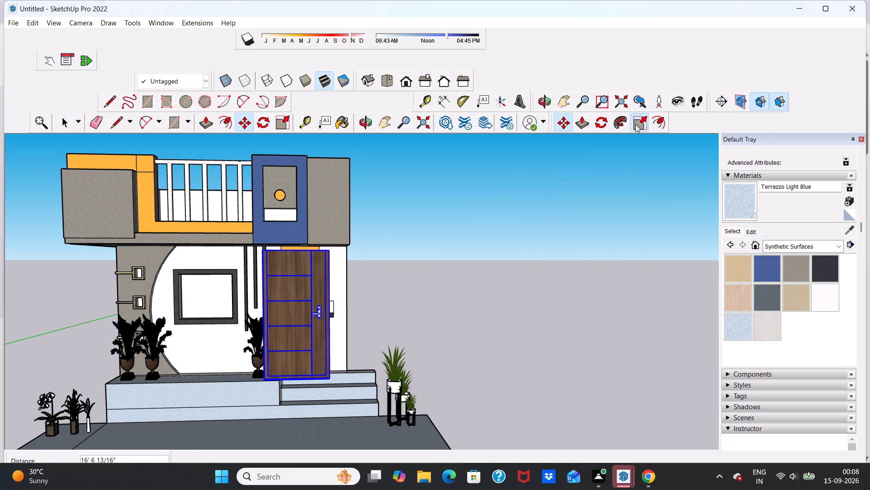
click(295, 250)
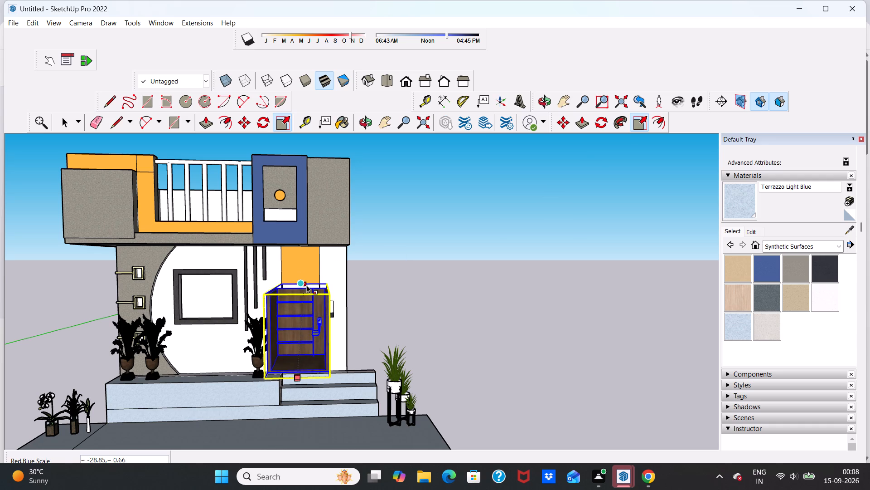
click(306, 279)
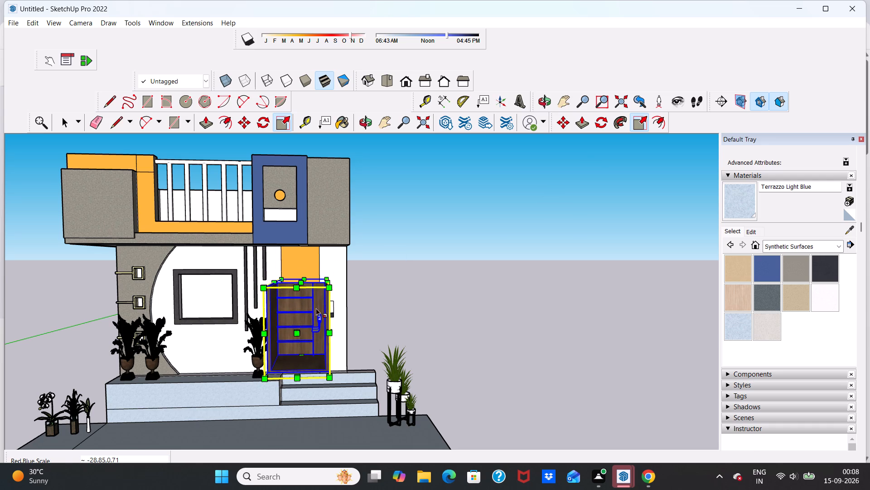
Scale the door from its bottom middle grip to about -0.17 in red and 1.48 in blue, setting it into the doorway.
click(296, 377)
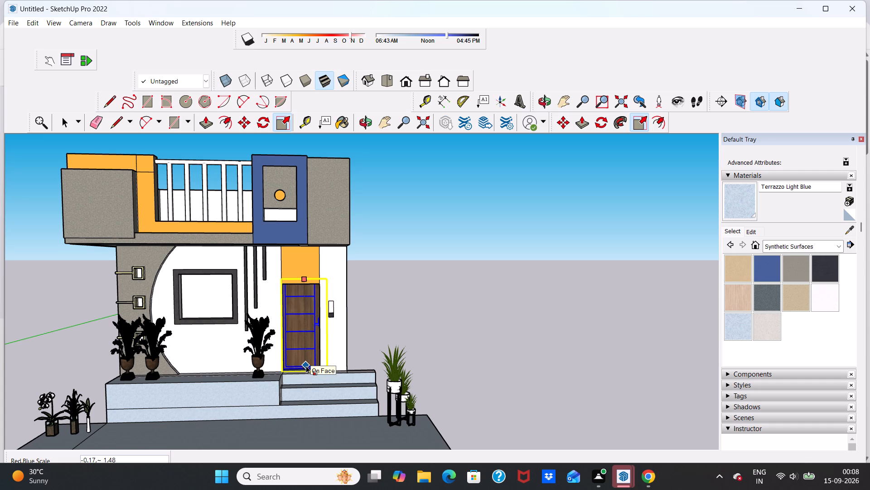
click(306, 366)
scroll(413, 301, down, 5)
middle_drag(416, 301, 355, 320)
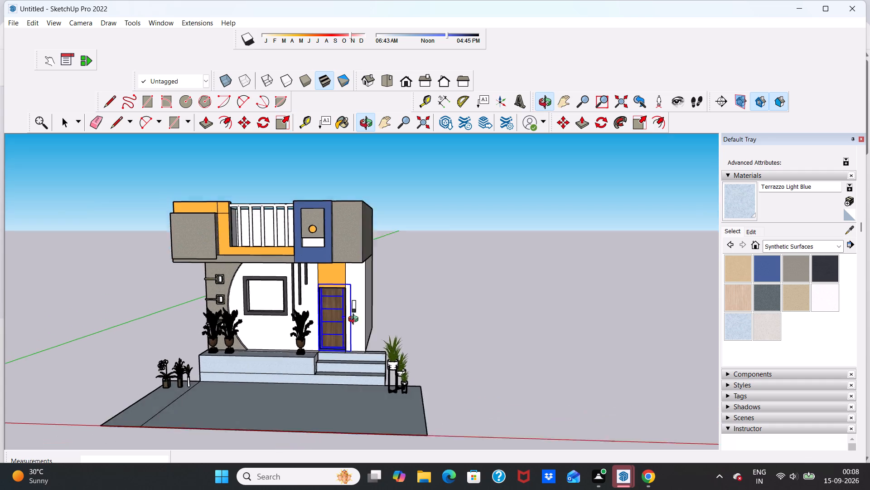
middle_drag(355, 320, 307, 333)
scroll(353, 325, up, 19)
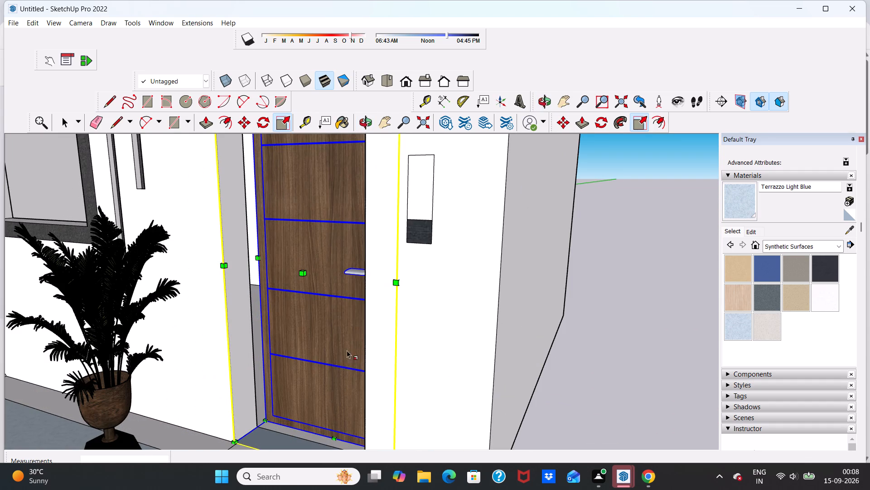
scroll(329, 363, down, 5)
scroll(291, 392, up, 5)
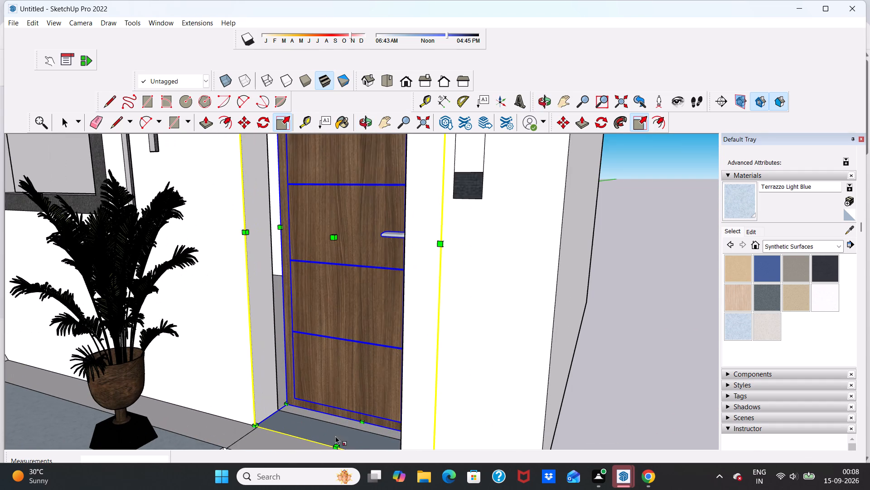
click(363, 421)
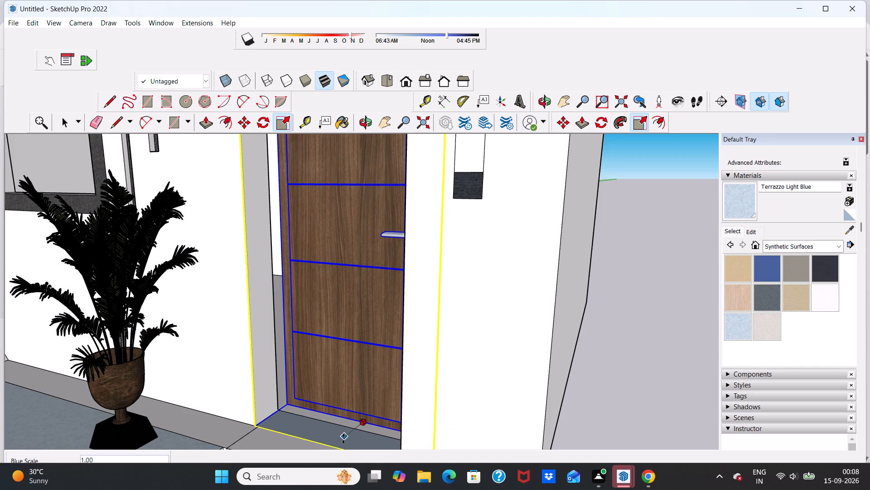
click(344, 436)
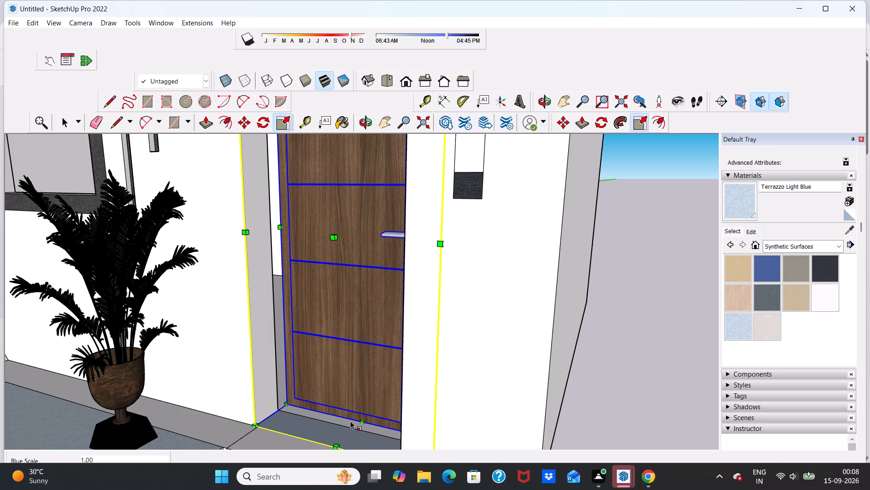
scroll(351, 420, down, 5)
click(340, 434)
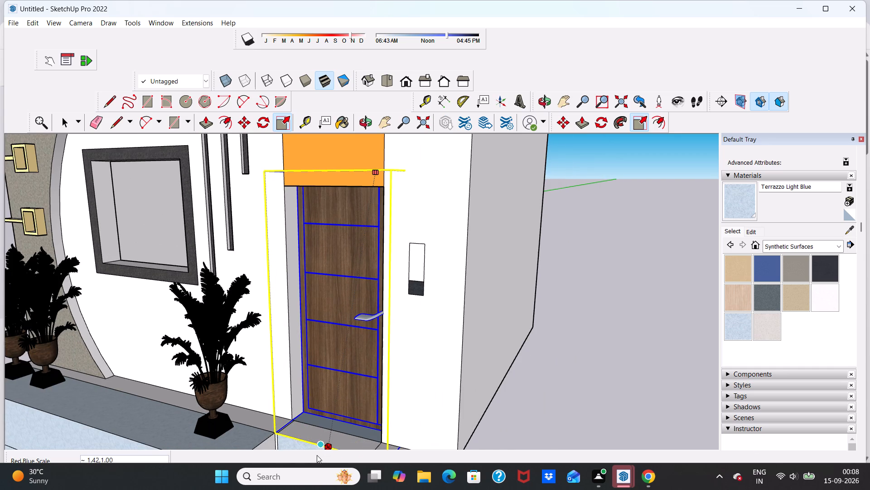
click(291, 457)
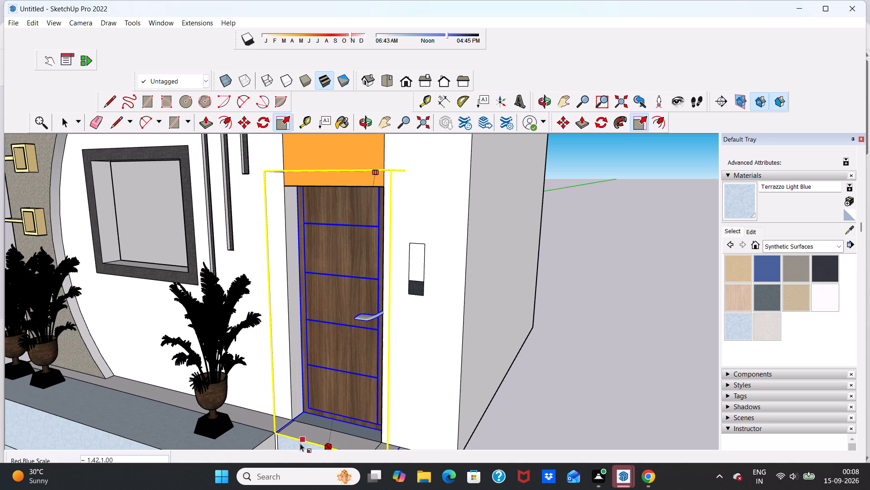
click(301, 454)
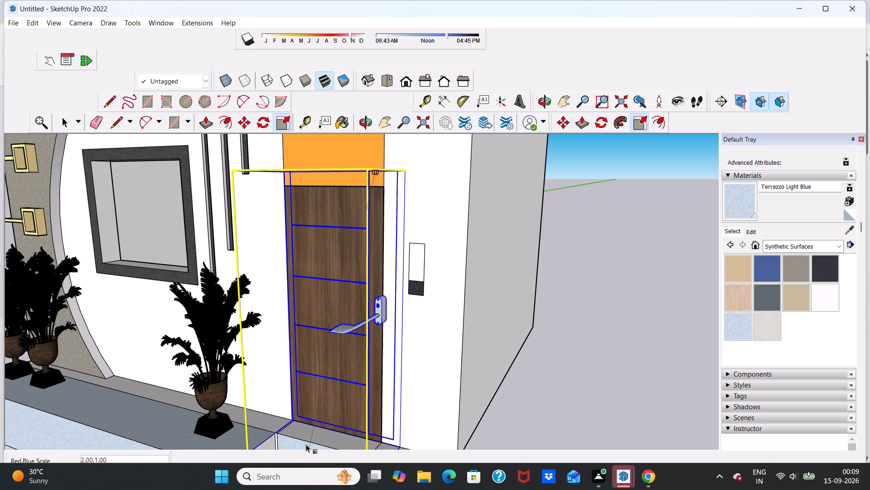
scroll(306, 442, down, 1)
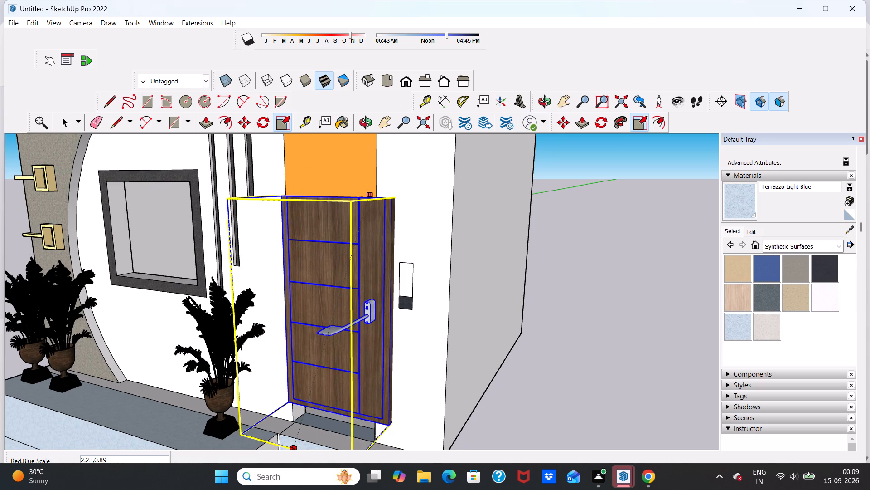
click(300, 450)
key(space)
Scale the door from its handle-side edge grip to about 0.84 in green, fitting its width to the doorway.
scroll(349, 387, up, 2)
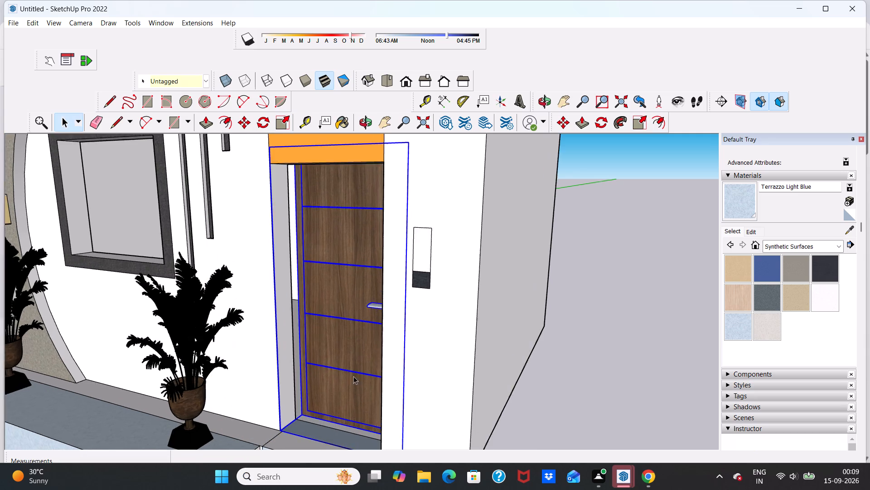
scroll(362, 363, down, 5)
click(565, 350)
scroll(341, 378, up, 5)
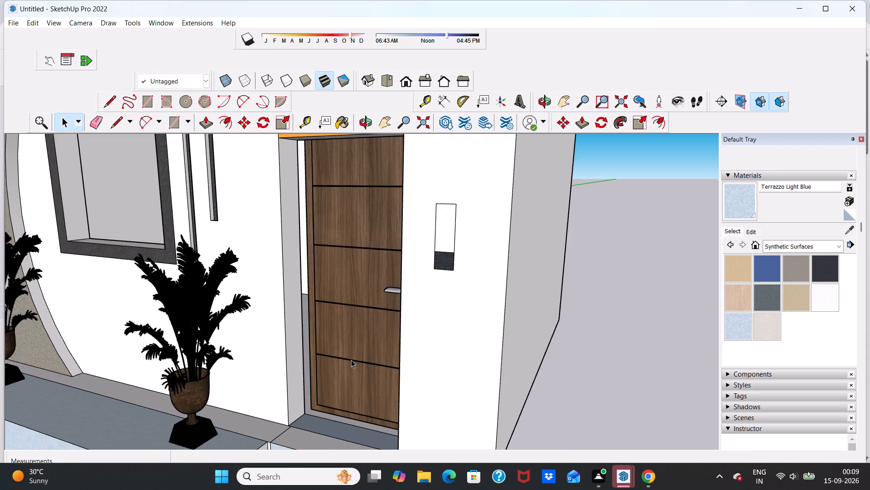
scroll(351, 360, down, 13)
middle_drag(343, 353, 395, 358)
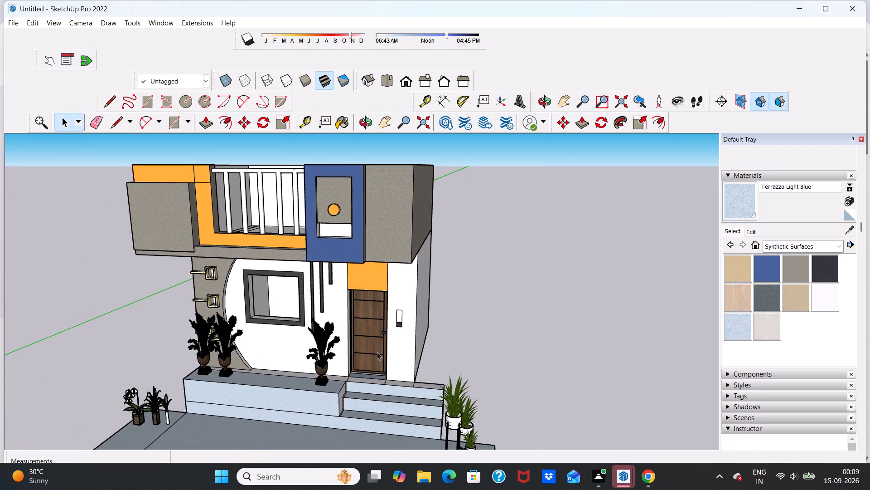
scroll(372, 336, up, 5)
middle_drag(373, 348, 391, 345)
click(366, 351)
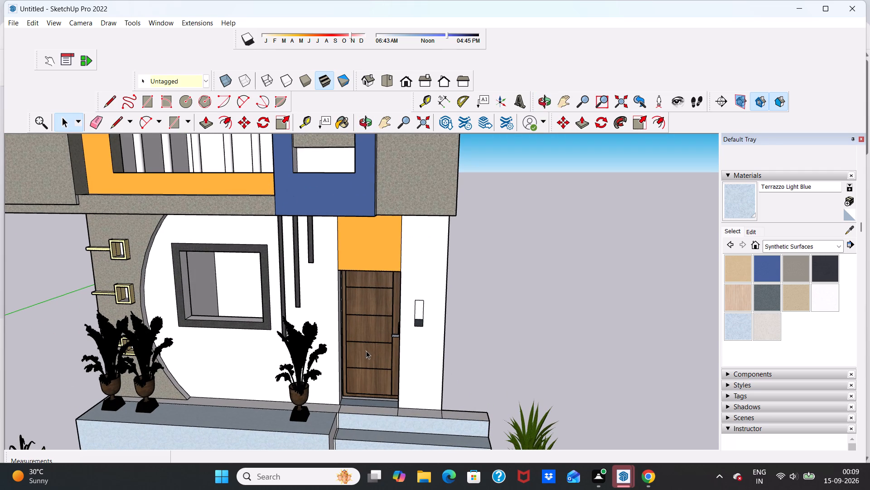
click(636, 123)
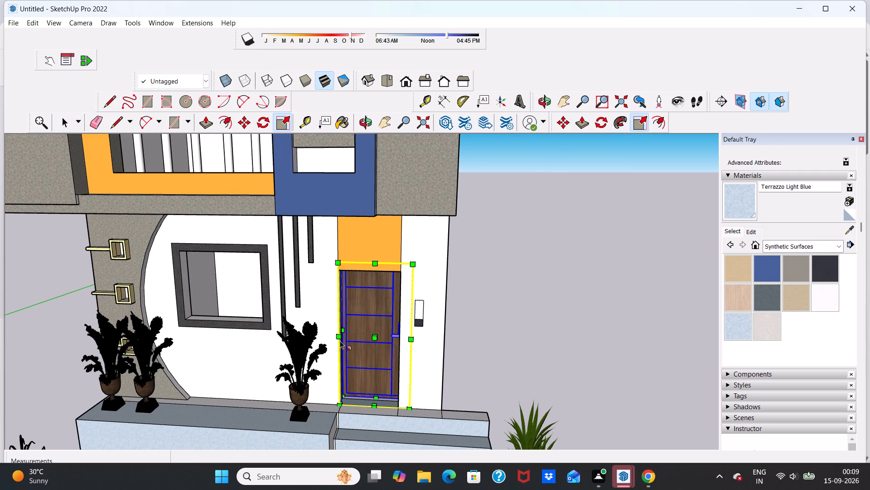
click(339, 338)
click(336, 338)
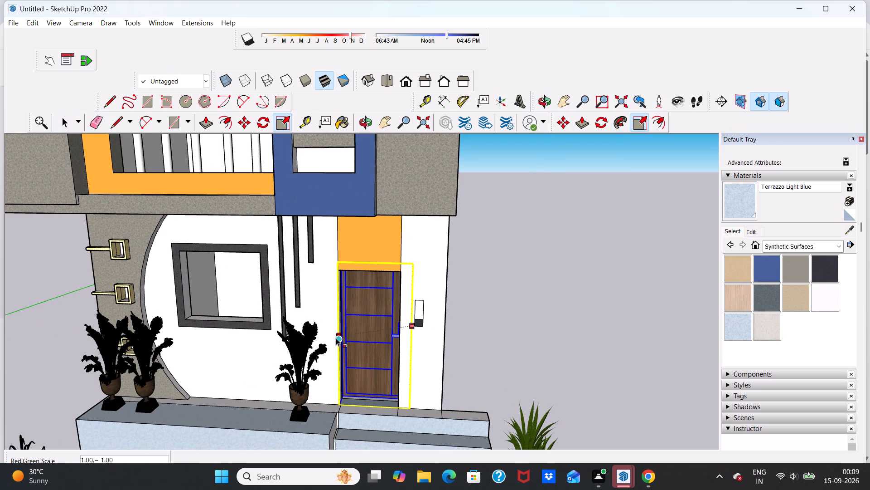
click(412, 340)
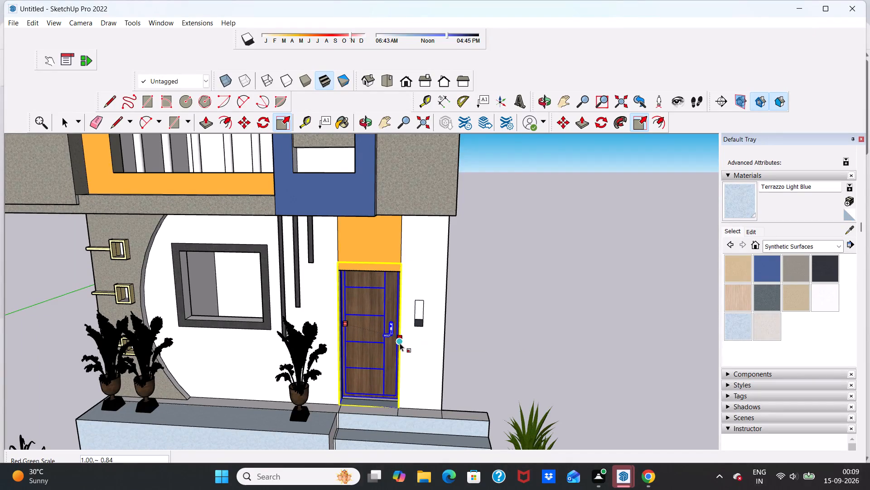
click(400, 343)
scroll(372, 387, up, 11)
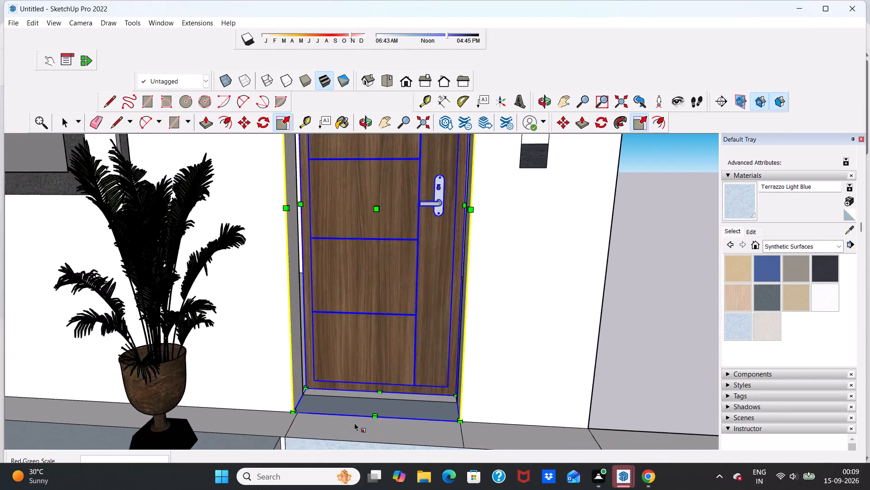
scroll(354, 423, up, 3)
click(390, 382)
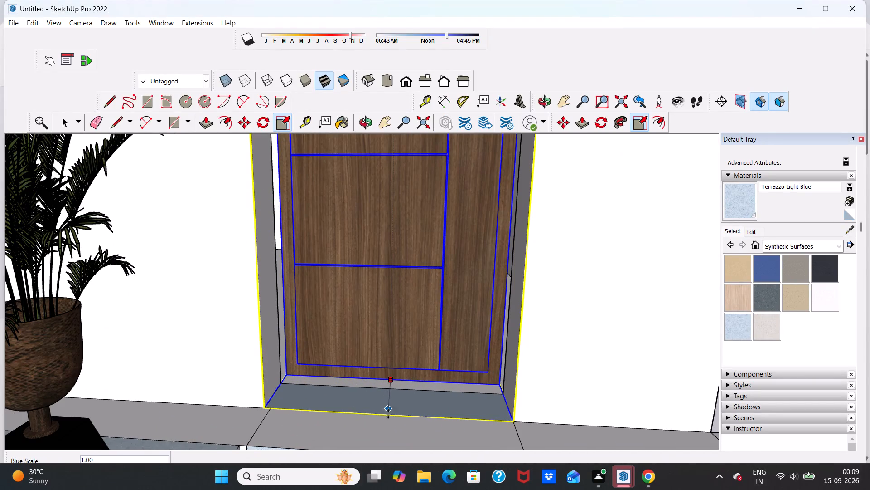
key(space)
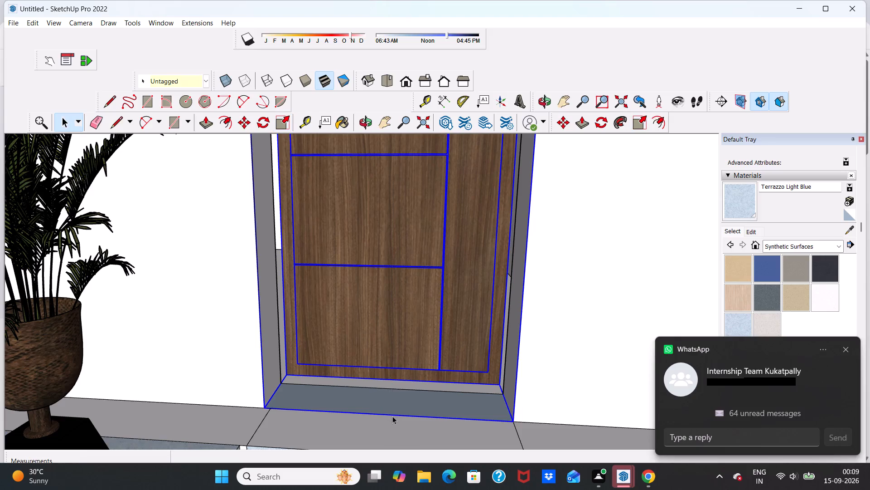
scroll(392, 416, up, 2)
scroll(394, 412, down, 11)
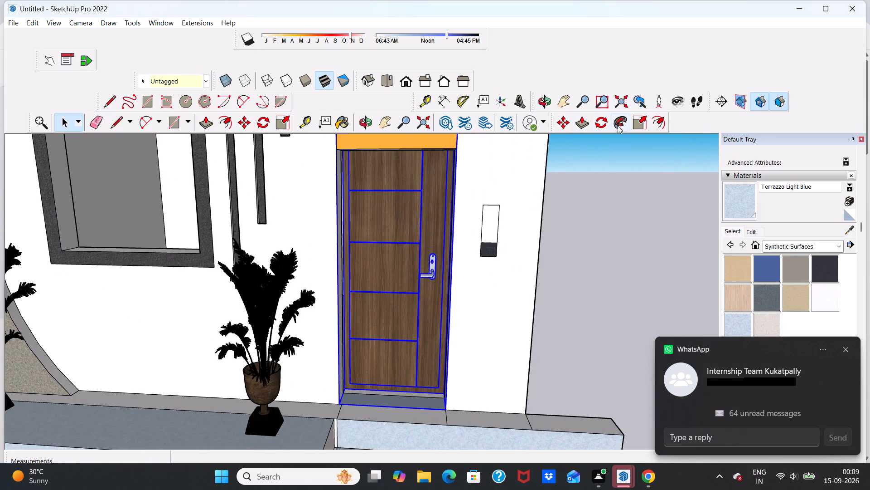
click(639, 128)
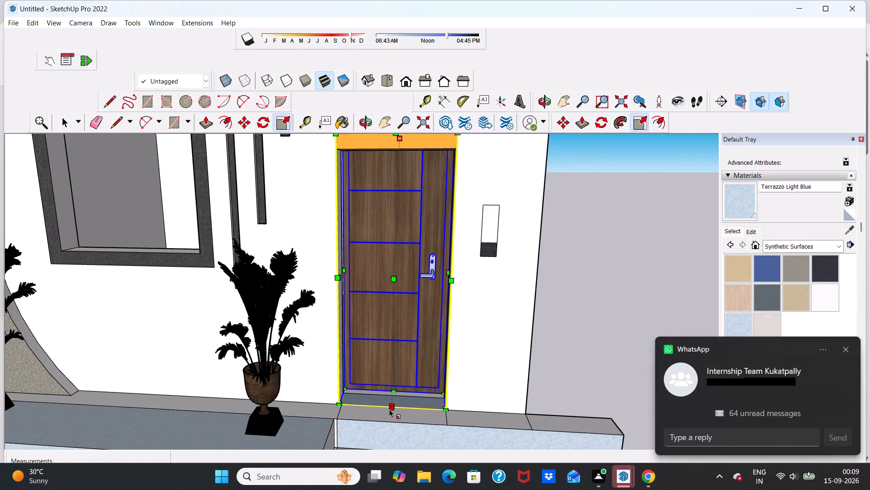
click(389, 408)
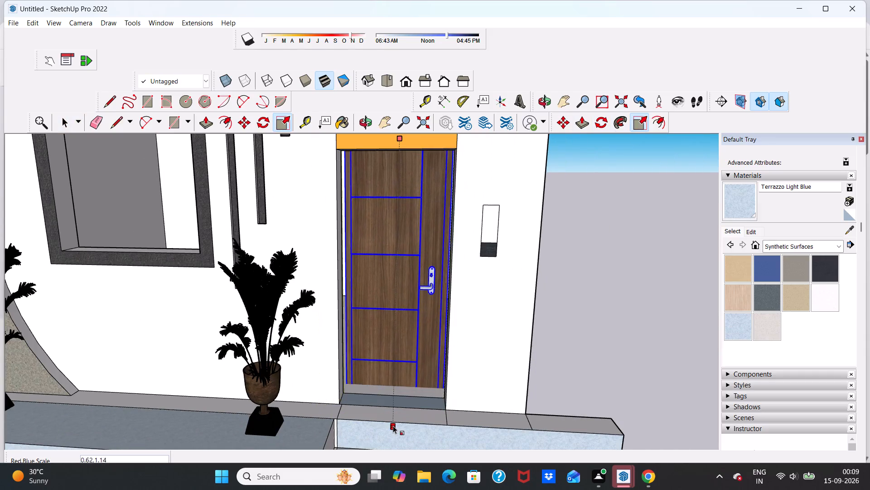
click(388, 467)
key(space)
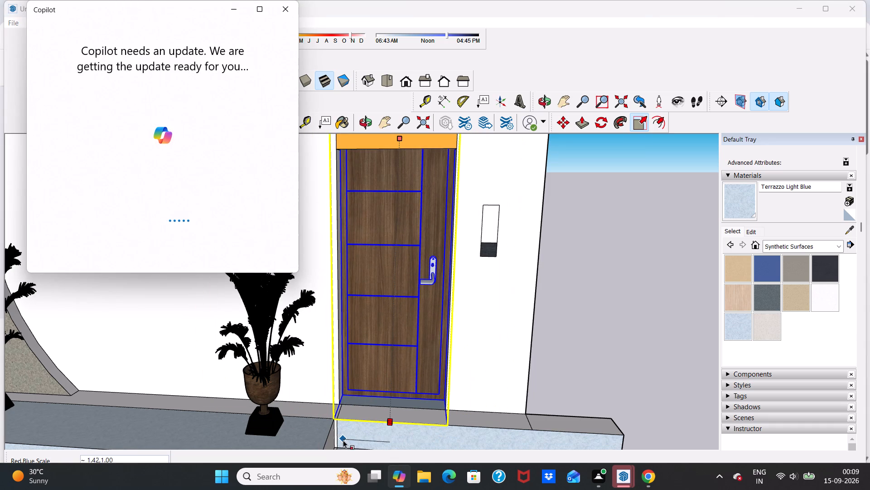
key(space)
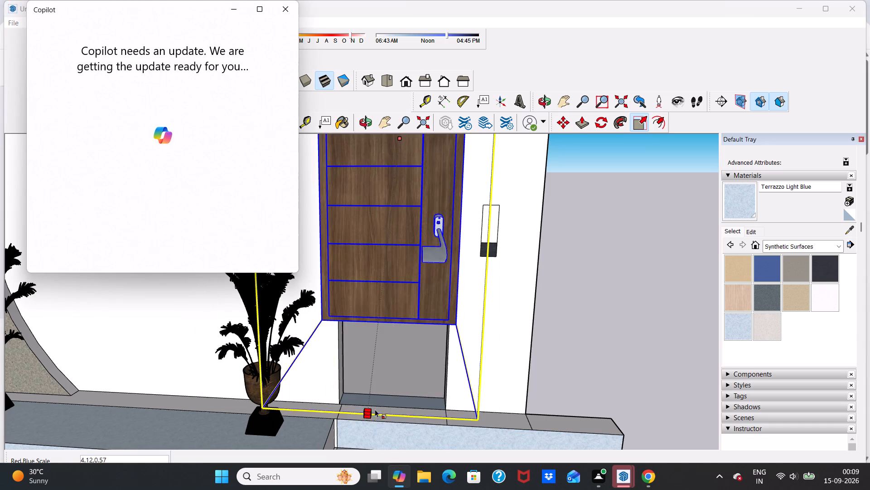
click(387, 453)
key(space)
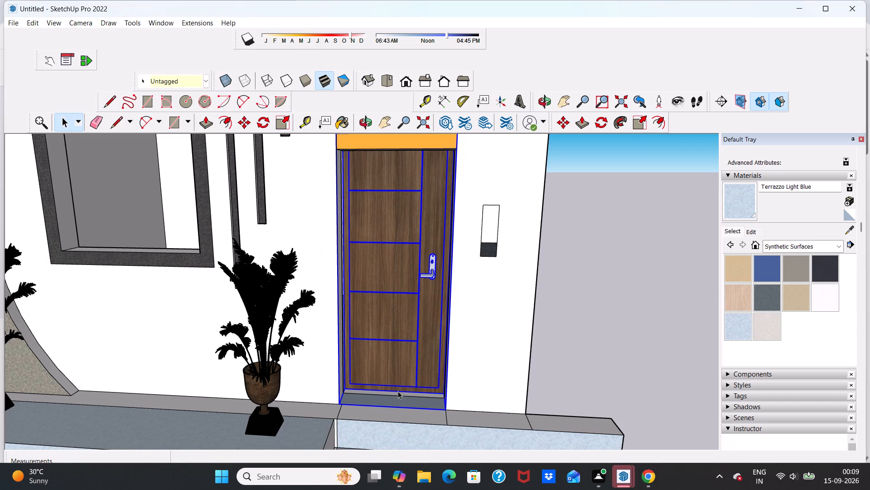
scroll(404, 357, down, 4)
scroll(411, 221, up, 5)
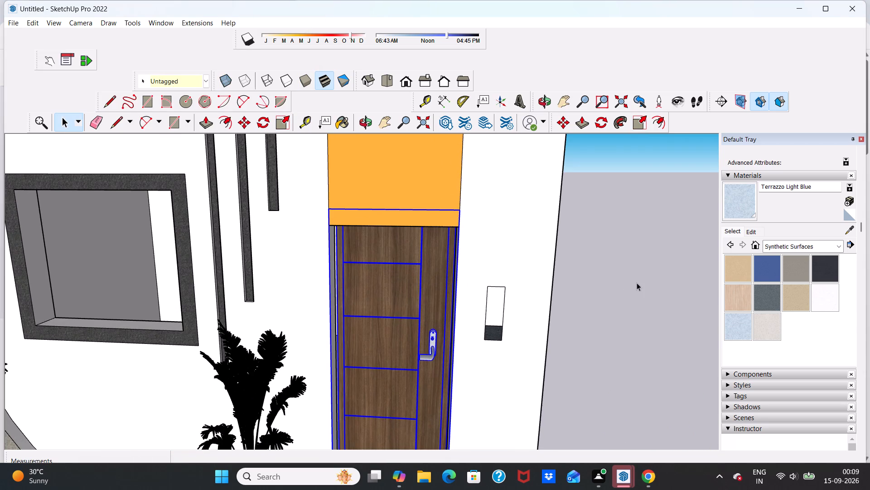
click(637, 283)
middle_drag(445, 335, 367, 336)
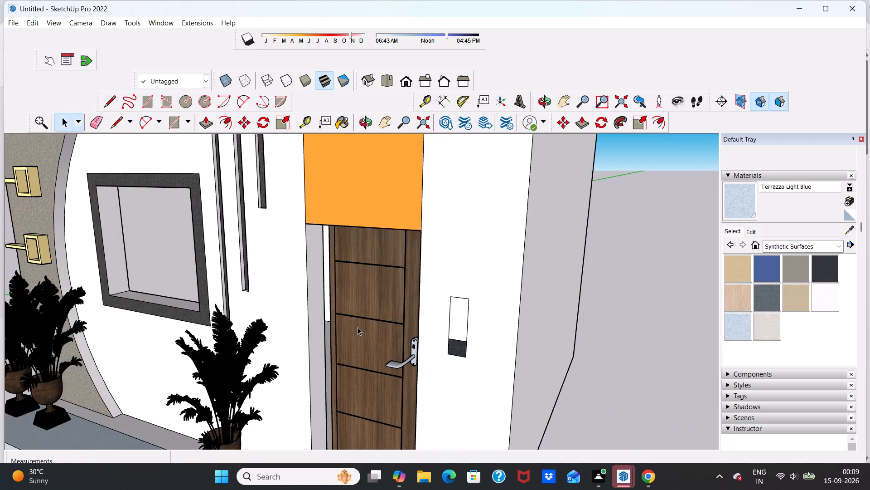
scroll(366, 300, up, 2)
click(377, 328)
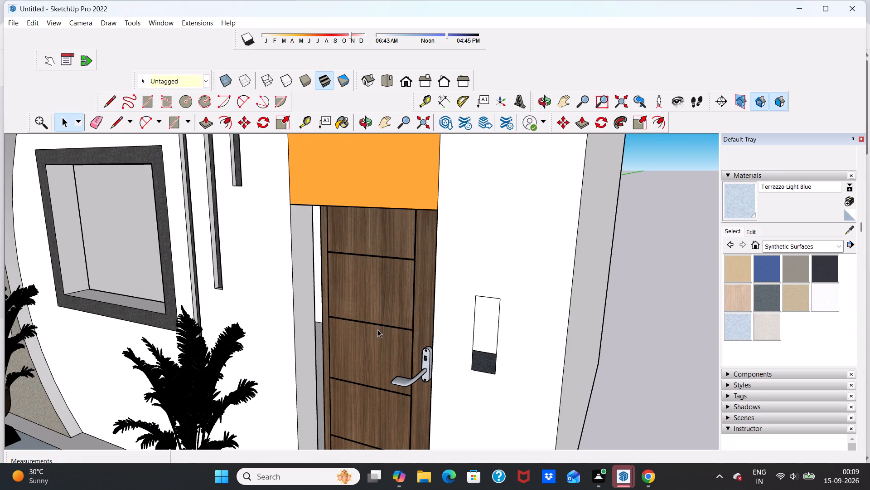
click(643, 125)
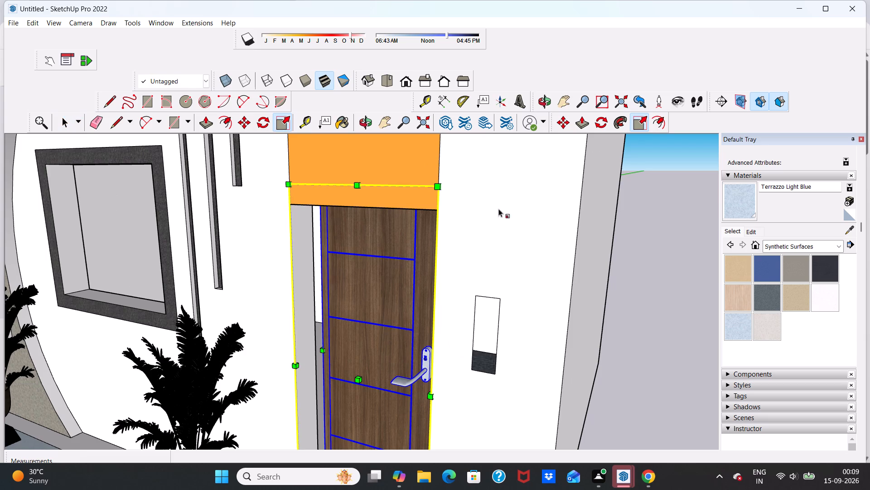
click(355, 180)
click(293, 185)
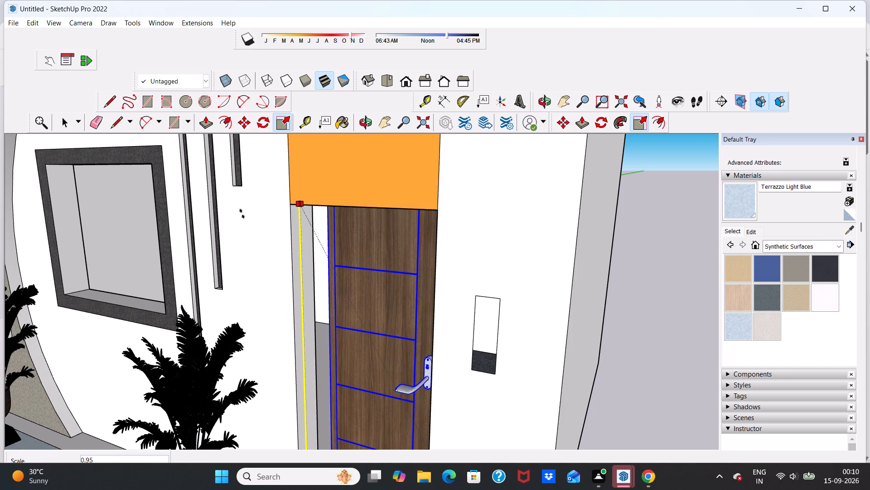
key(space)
Scale the door from its front centre grip to about 2.00 in red, bringing its leaf forward in the doorway.
scroll(415, 269, down, 9)
scroll(351, 358, up, 4)
scroll(393, 306, up, 4)
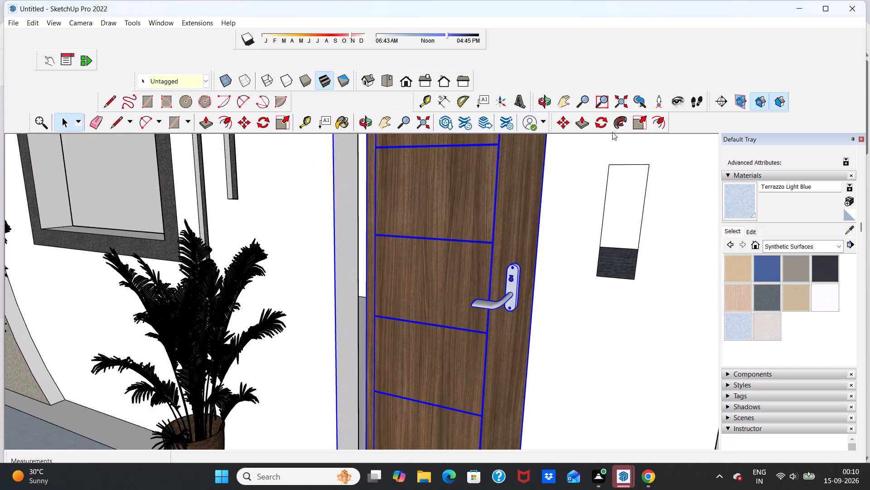
click(640, 126)
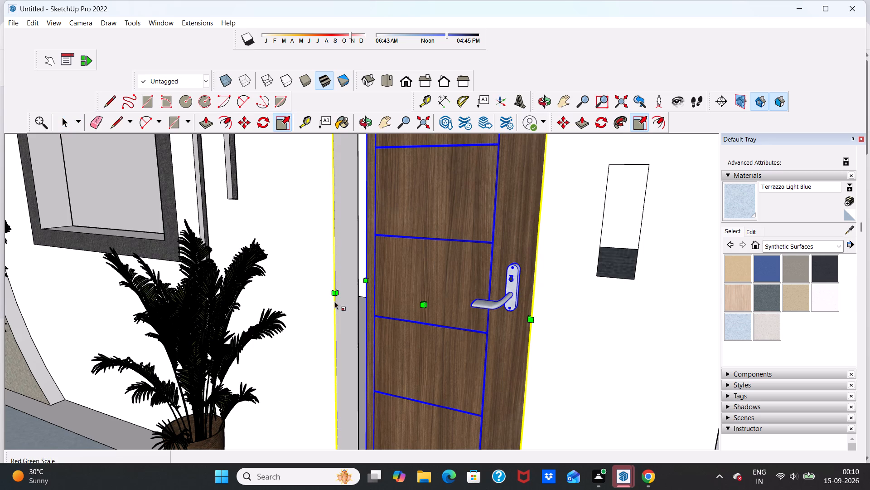
click(426, 305)
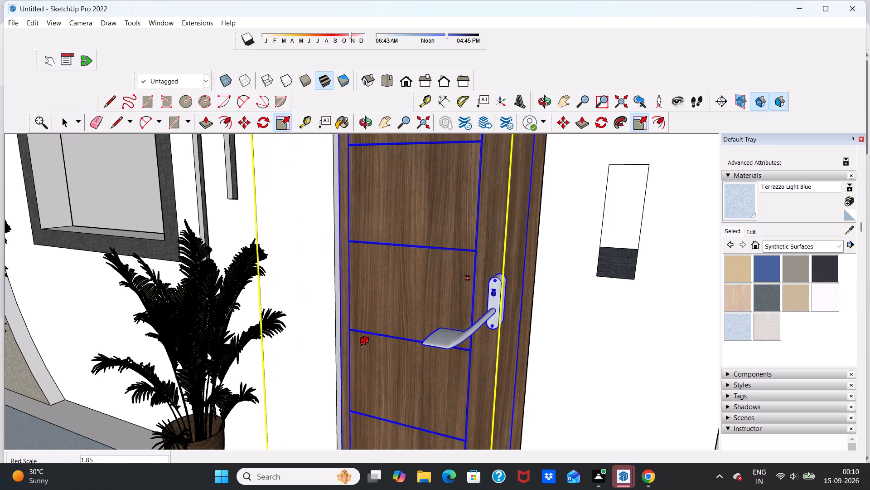
click(356, 349)
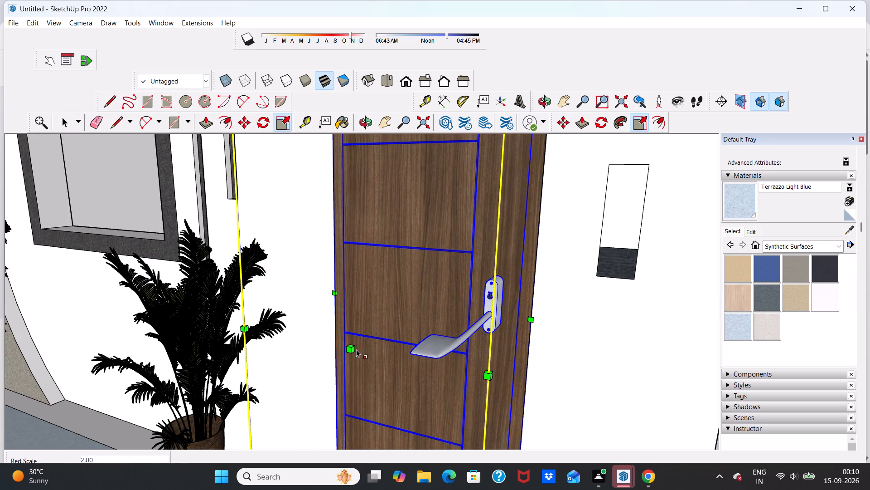
key(space)
scroll(375, 326, down, 14)
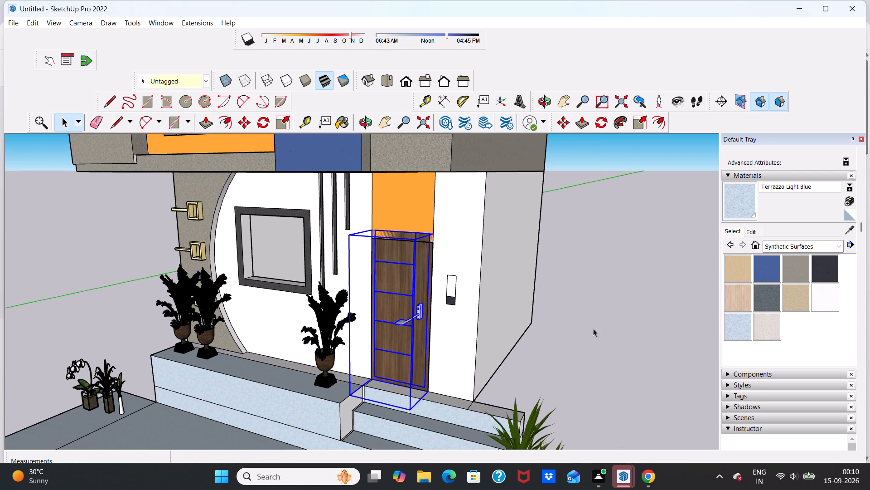
click(598, 327)
Examine how the door sits in the doorway and under the orange panel from several angles.
scroll(421, 314, up, 6)
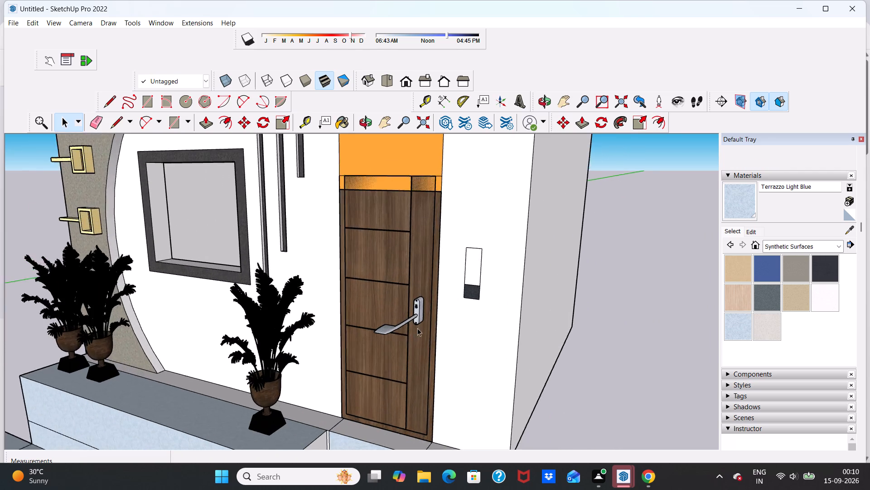
scroll(417, 328, up, 9)
scroll(410, 304, down, 20)
scroll(410, 304, down, 3)
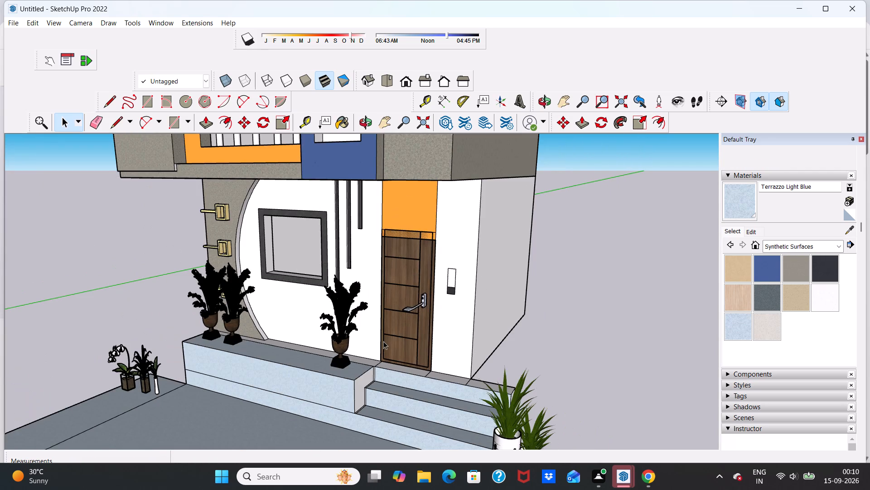
middle_drag(383, 341, 503, 334)
scroll(466, 295, up, 8)
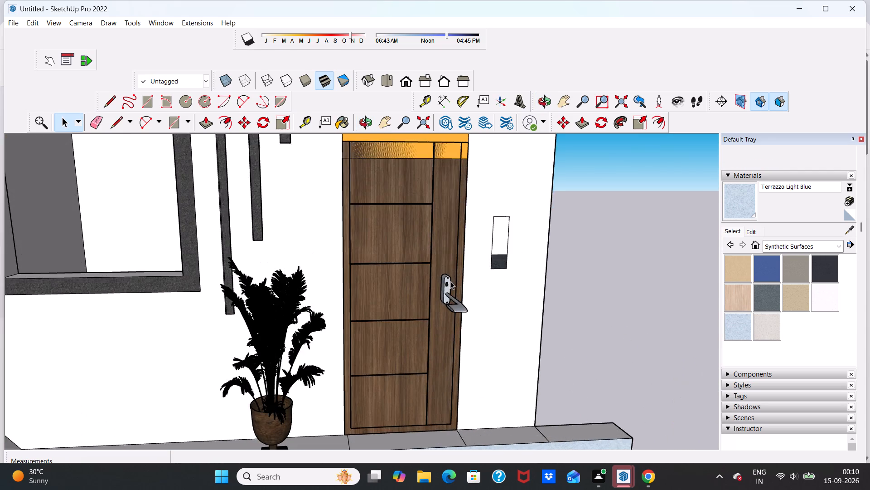
scroll(445, 287, down, 6)
middle_drag(447, 343, 422, 268)
scroll(427, 225, up, 2)
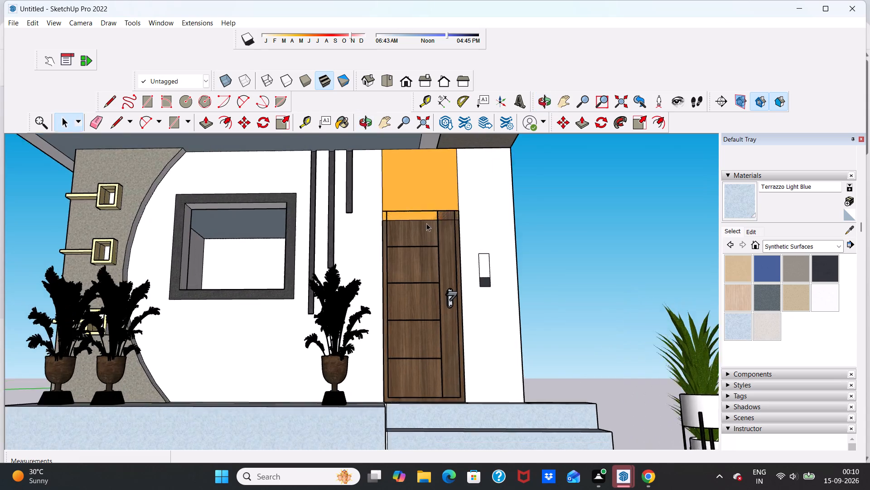
Scale the door from its front top middle grip to about 0.50 in red and 0.95 in blue, fitting it under the orange panel.
scroll(426, 223, up, 5)
scroll(420, 233, down, 6)
scroll(429, 221, up, 4)
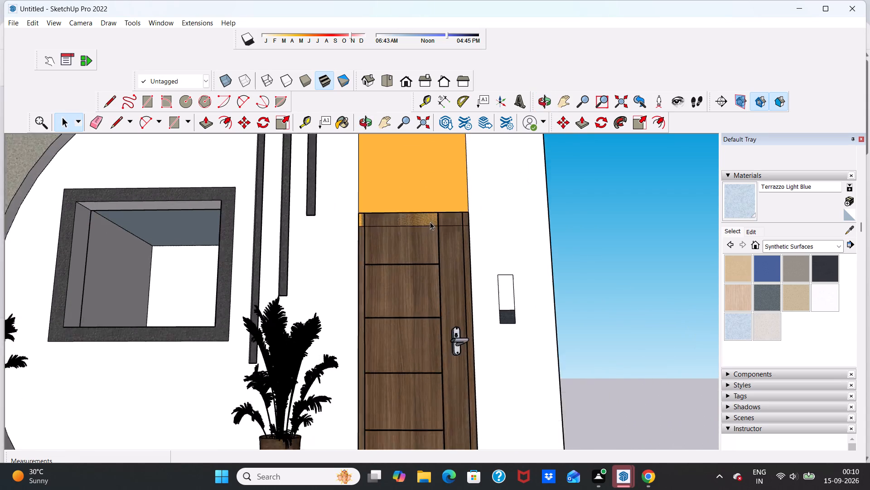
scroll(430, 222, up, 1)
click(431, 296)
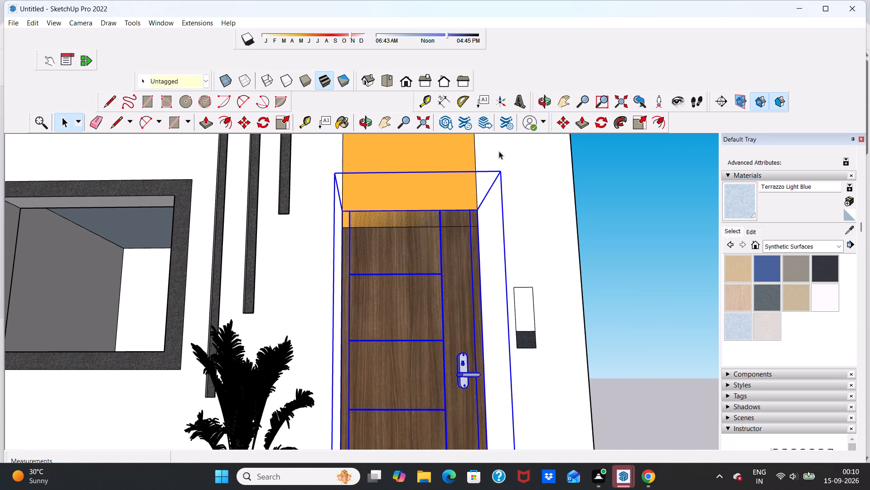
click(645, 120)
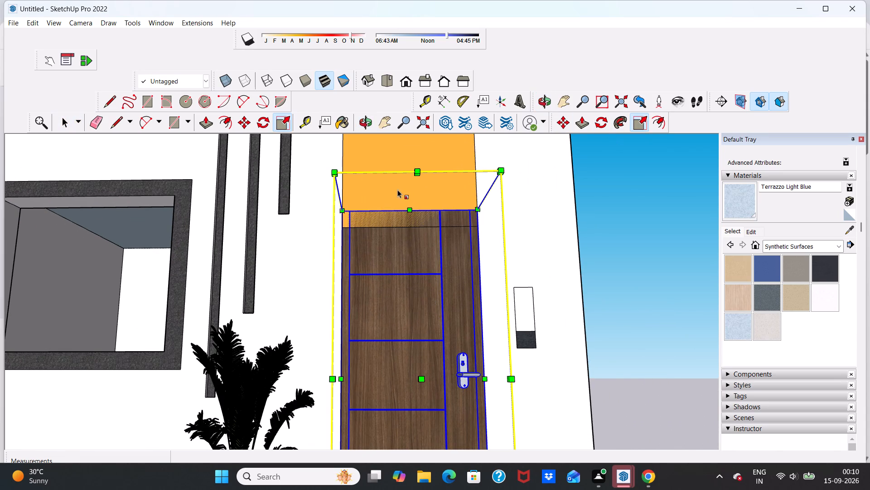
click(415, 169)
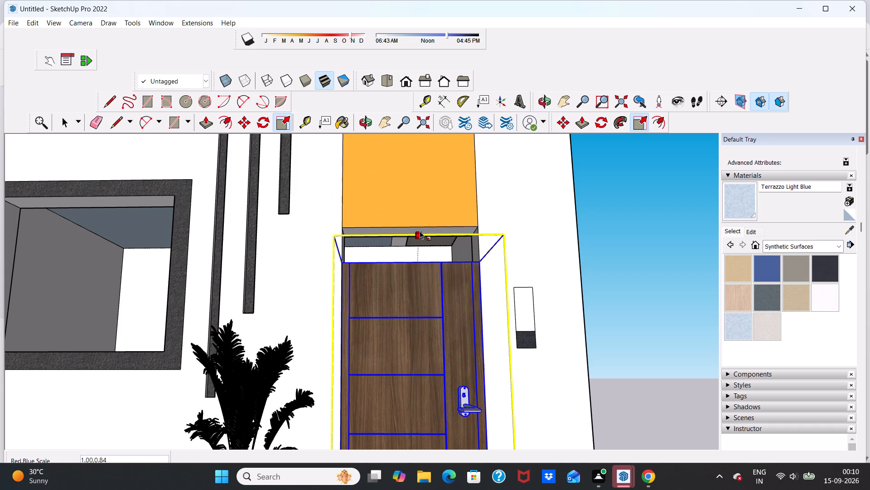
click(411, 225)
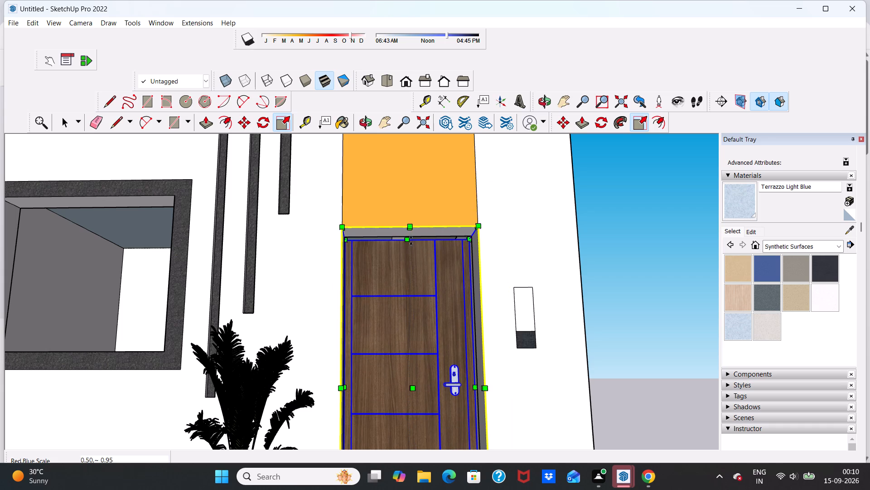
scroll(411, 244, down, 14)
scroll(543, 303, up, 3)
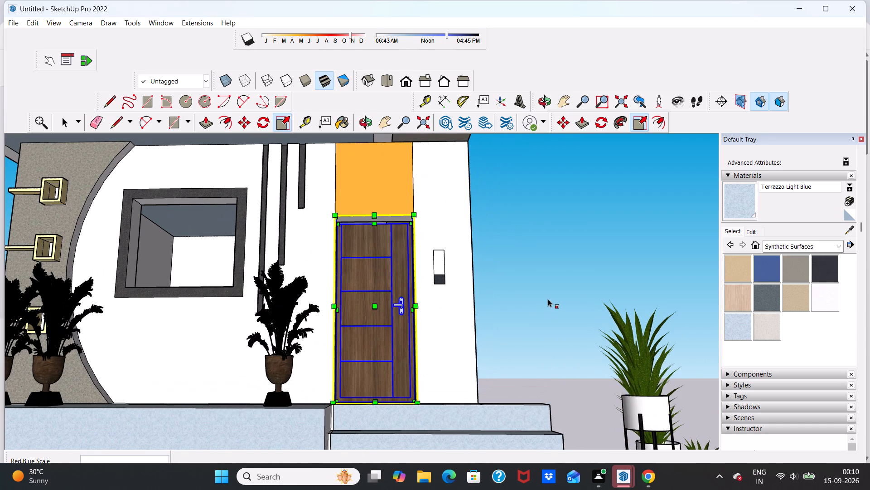
key(space)
click(548, 299)
Examine the rescaled door against its opening, close up and within the whole house front.
scroll(375, 338, up, 5)
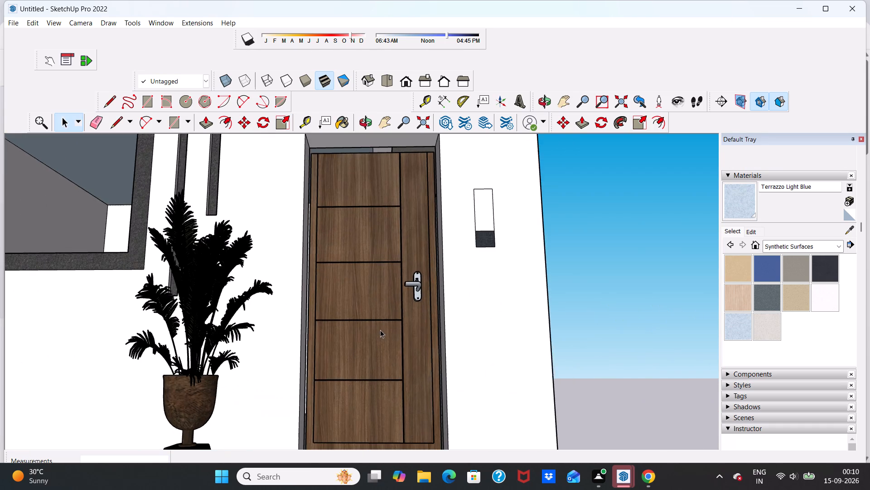
scroll(382, 322, down, 10)
scroll(352, 212, up, 5)
middle_drag(396, 251, 393, 334)
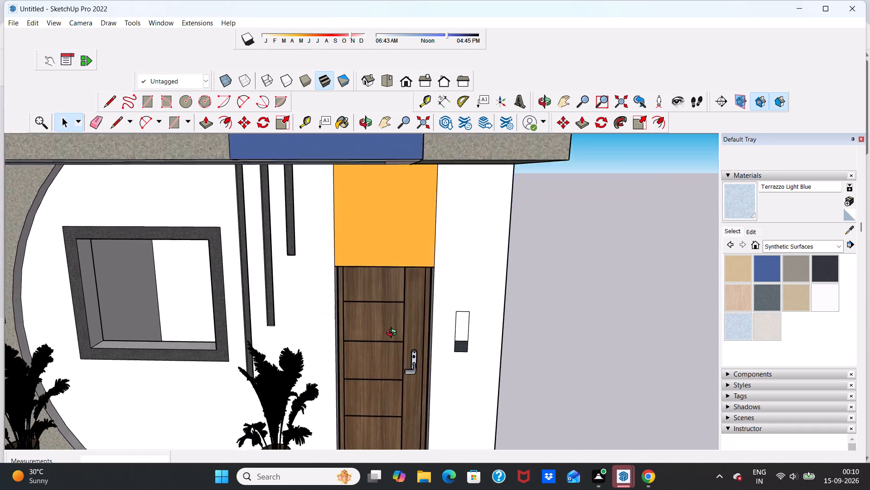
middle_drag(393, 334, 393, 332)
scroll(378, 275, up, 12)
scroll(376, 312, down, 9)
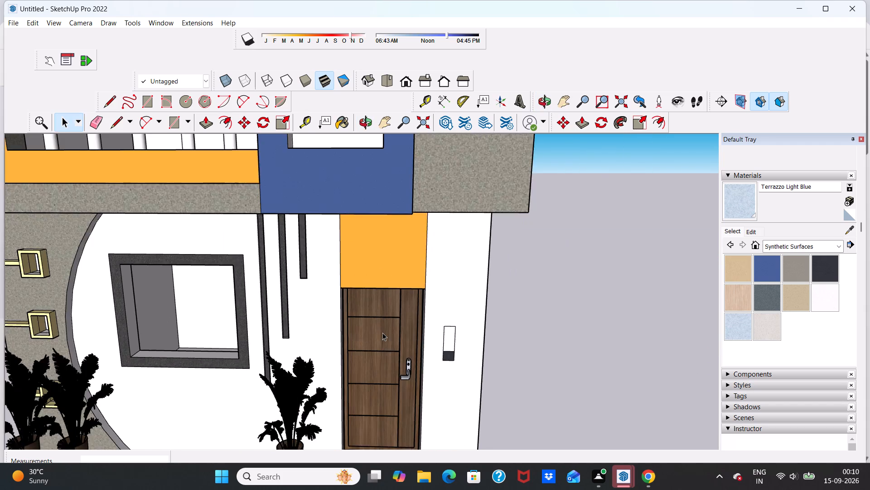
middle_drag(391, 429, 389, 393)
scroll(391, 394, down, 7)
scroll(402, 406, up, 1)
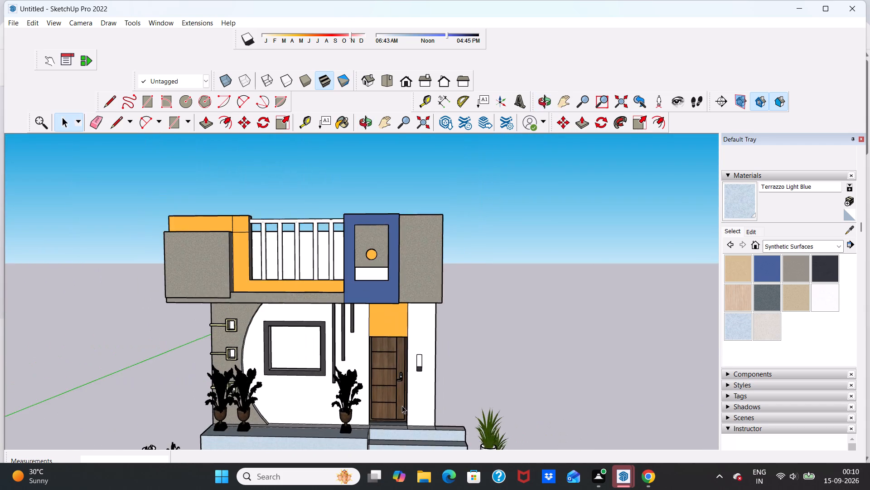
Scale the door in green from its plant-side middle grip, widening it past that side of the doorway.
scroll(402, 406, up, 5)
click(386, 399)
middle_drag(412, 391, 343, 442)
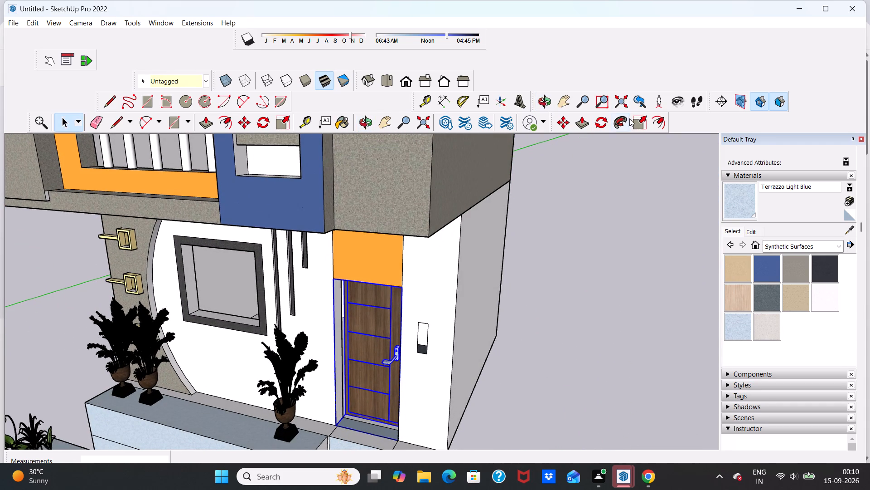
click(636, 122)
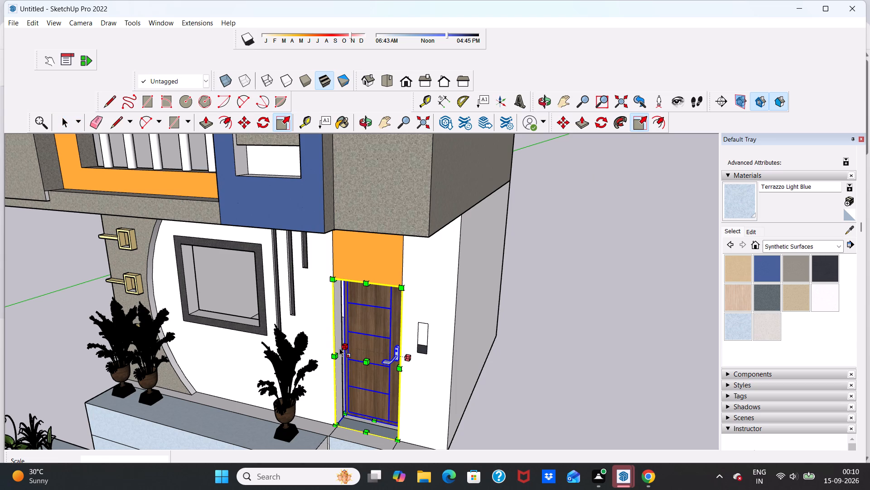
click(343, 347)
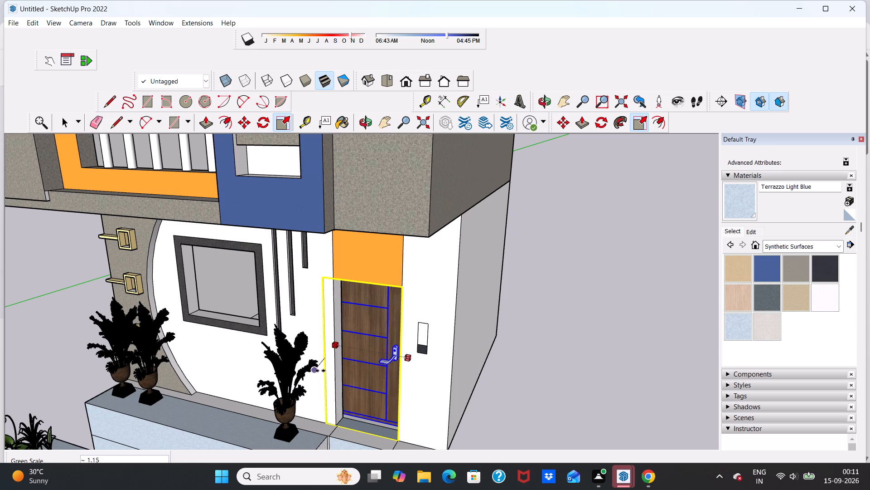
click(329, 348)
scroll(357, 349, down, 5)
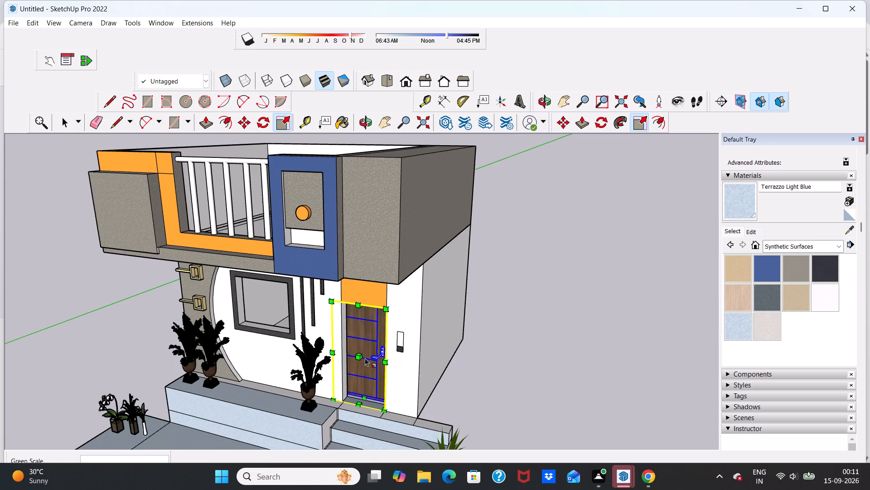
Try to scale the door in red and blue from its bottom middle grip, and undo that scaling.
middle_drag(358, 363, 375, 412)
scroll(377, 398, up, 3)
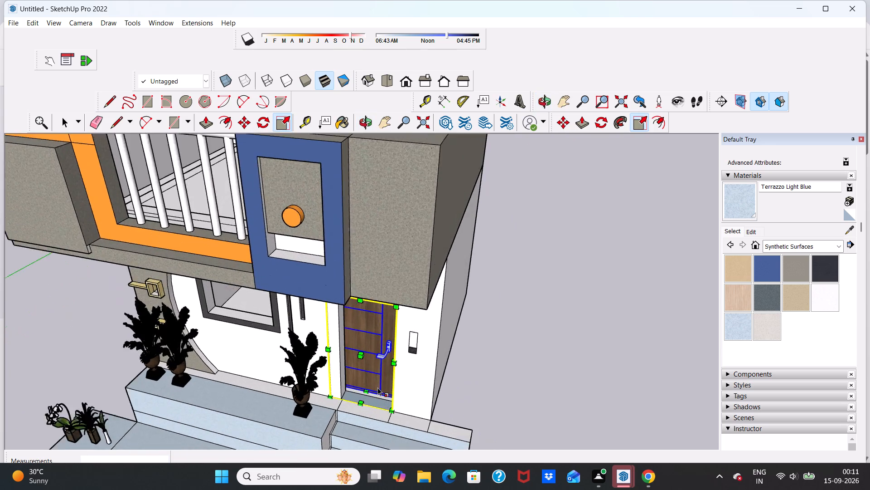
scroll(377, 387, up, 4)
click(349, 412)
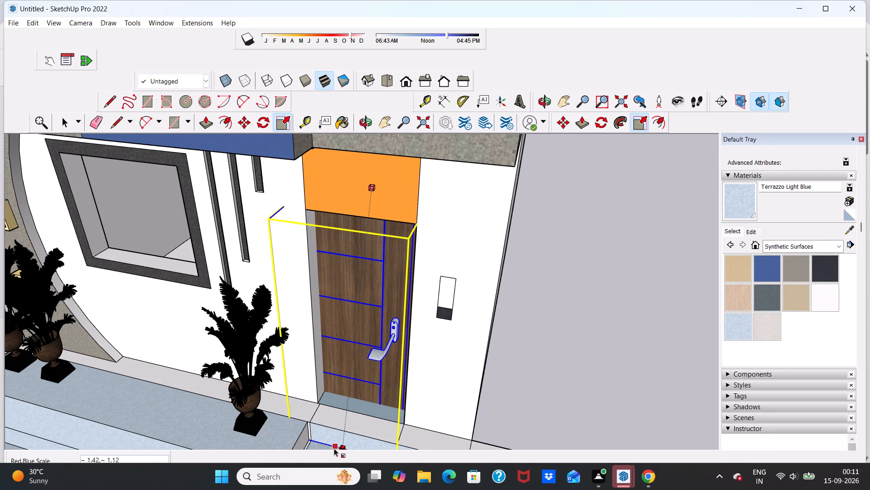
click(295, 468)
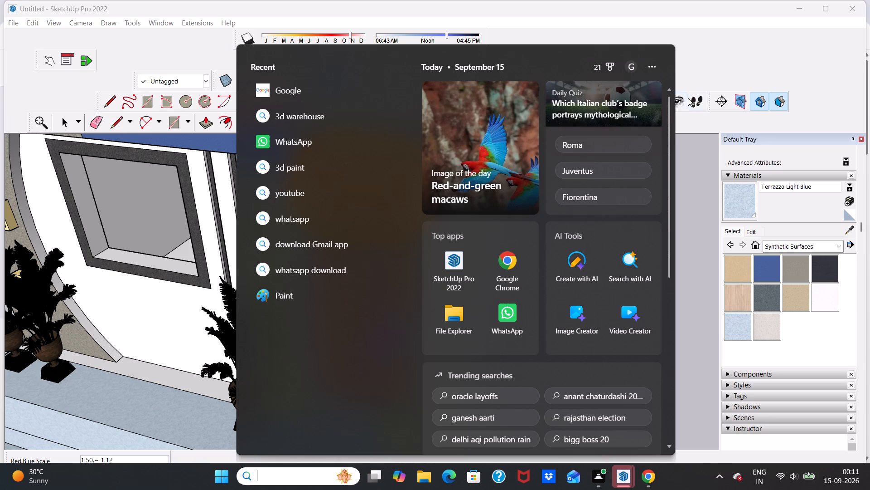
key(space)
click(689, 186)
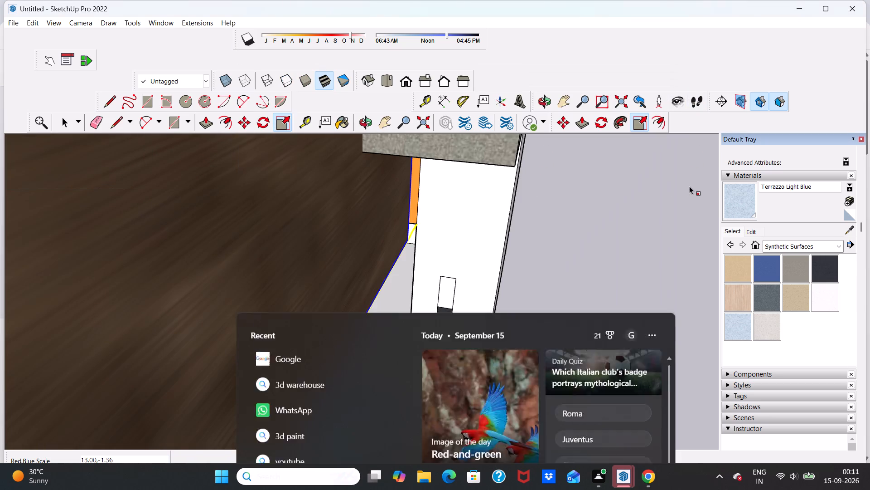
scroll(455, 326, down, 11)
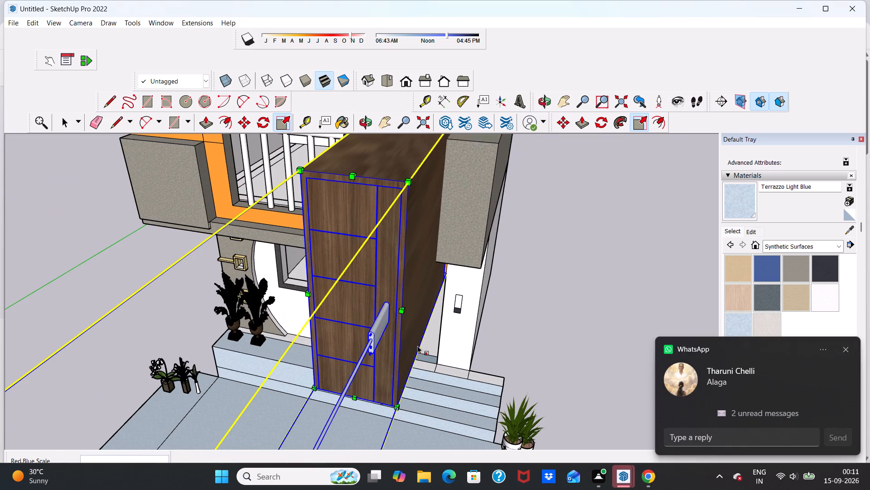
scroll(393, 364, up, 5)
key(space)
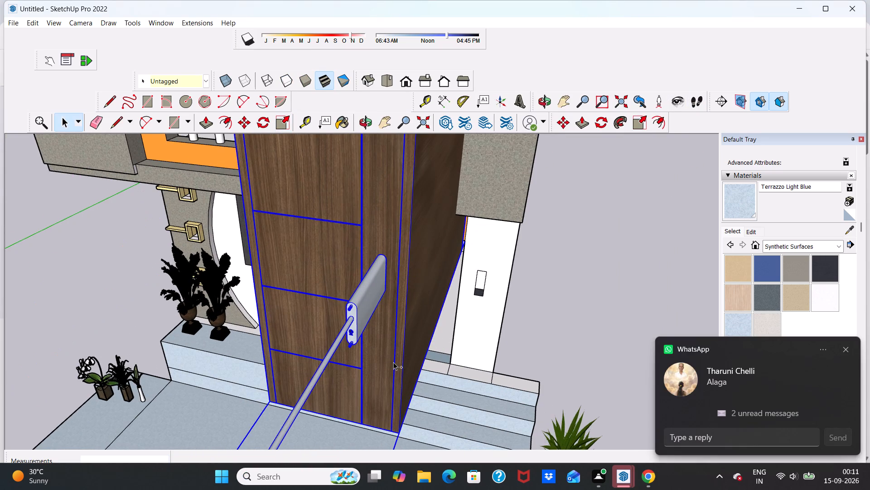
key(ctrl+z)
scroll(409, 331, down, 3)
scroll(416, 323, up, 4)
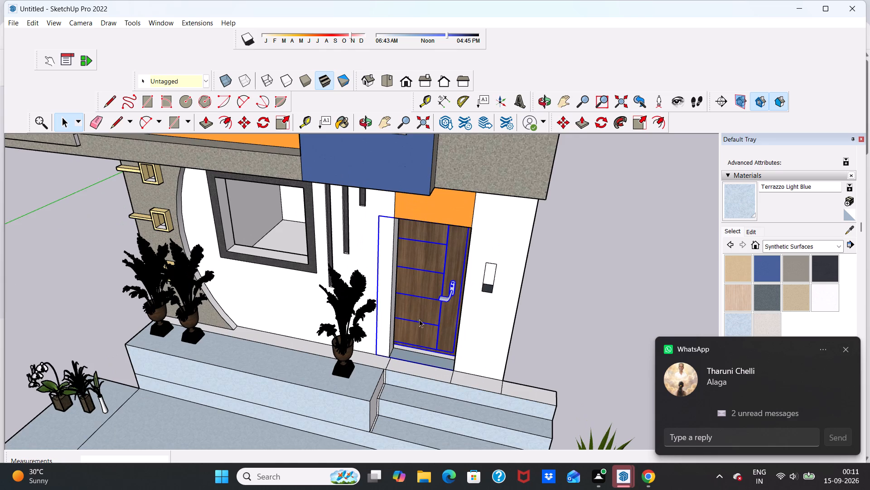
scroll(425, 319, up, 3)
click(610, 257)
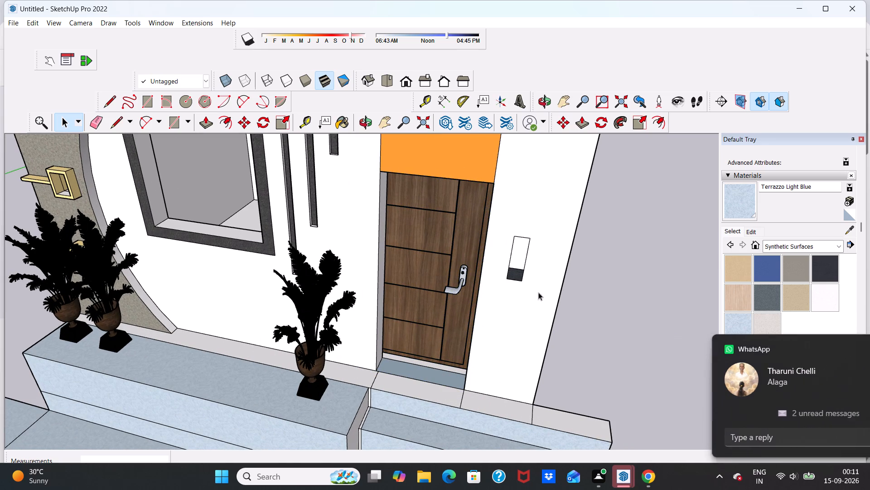
Examine the door's fit at the doorway's head, sides and threshold from low and high angles.
middle_drag(449, 330, 448, 225)
scroll(445, 221, down, 6)
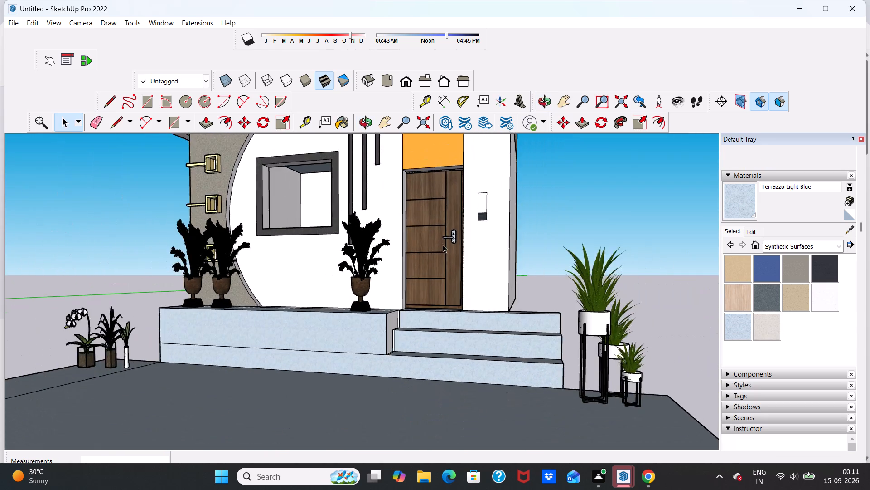
scroll(443, 245, down, 3)
scroll(438, 174, up, 15)
middle_drag(431, 291, 450, 274)
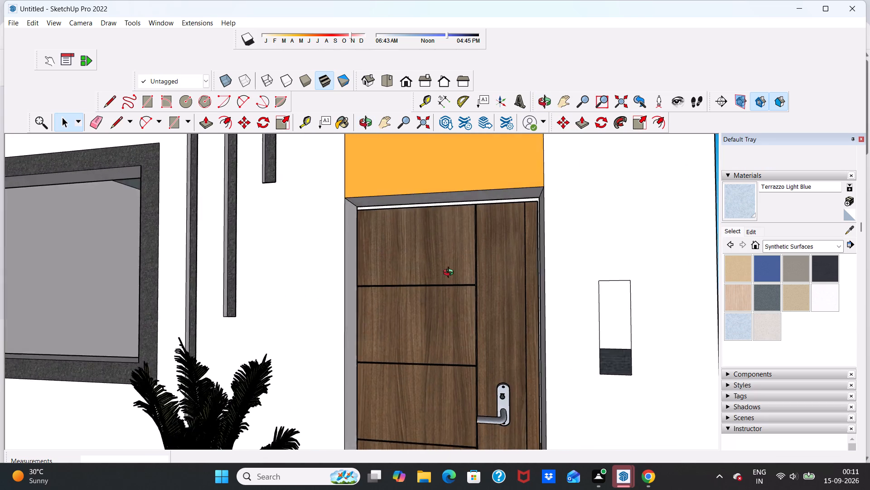
middle_drag(450, 274, 461, 348)
scroll(461, 348, down, 4)
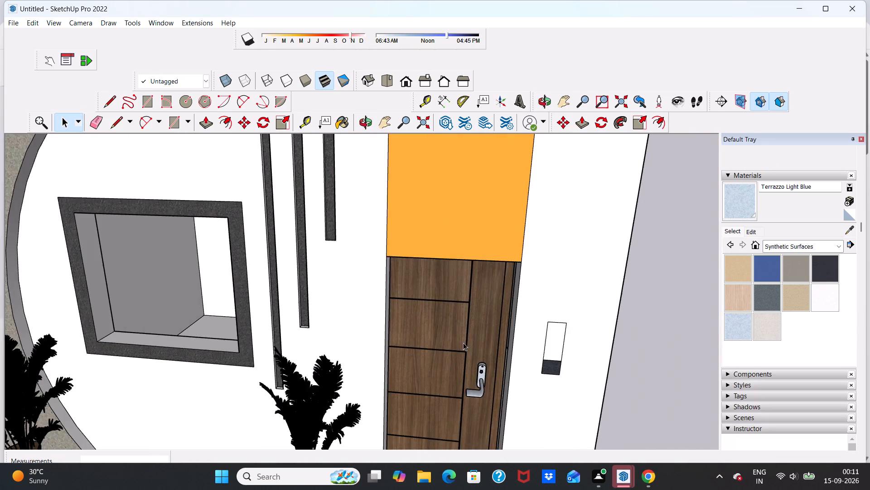
scroll(464, 339, down, 5)
scroll(492, 372, down, 3)
scroll(481, 427, up, 5)
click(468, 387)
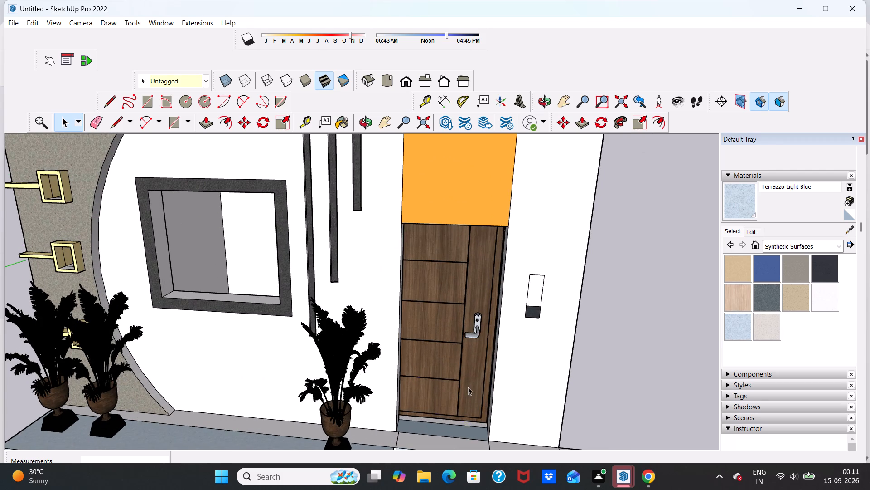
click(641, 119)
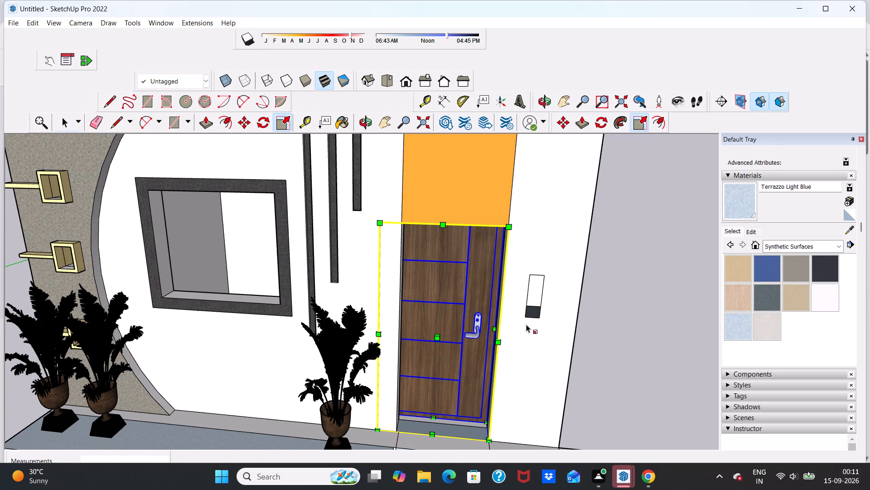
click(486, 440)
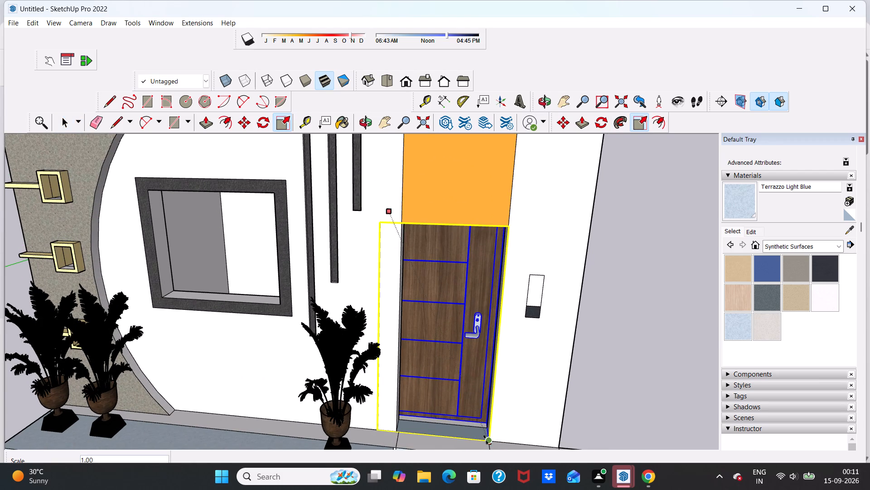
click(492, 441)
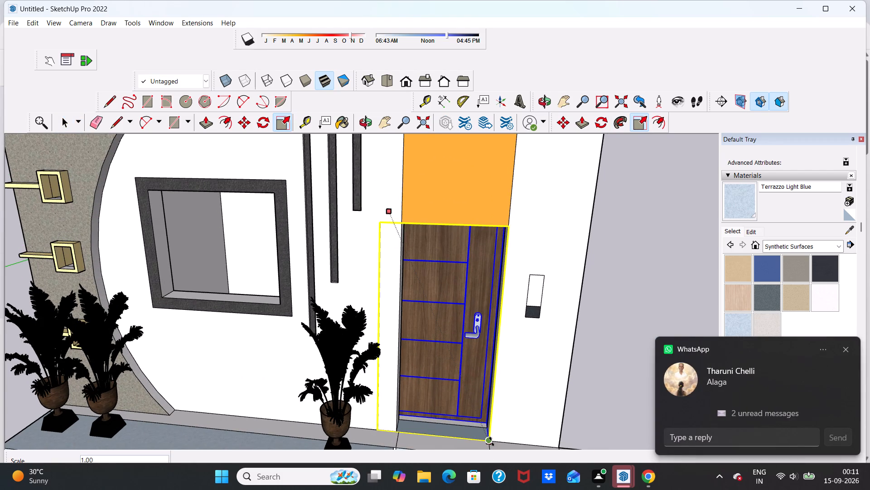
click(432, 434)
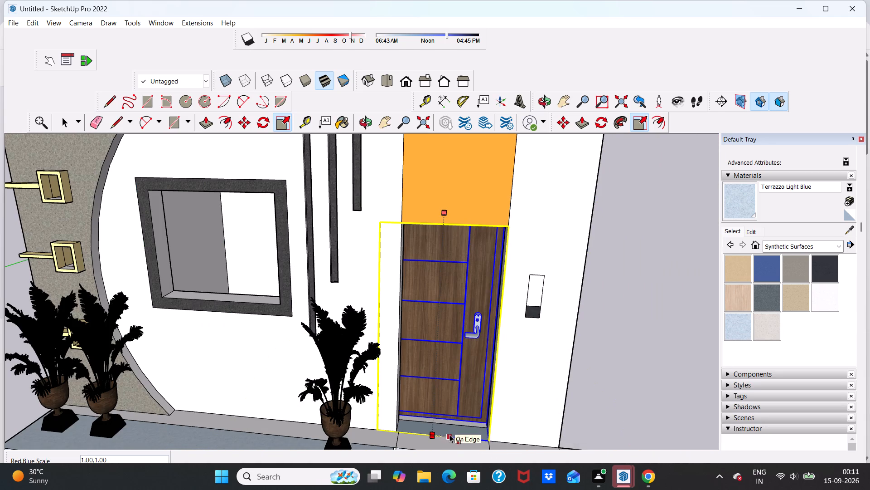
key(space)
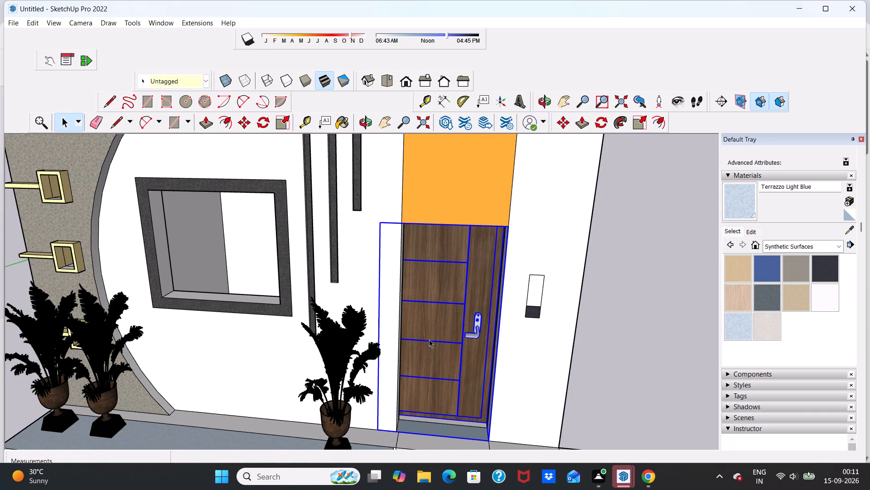
Undo the series of door scalings and moves, back to the oversized door standing in front of the doorway.
middle_drag(433, 344, 415, 296)
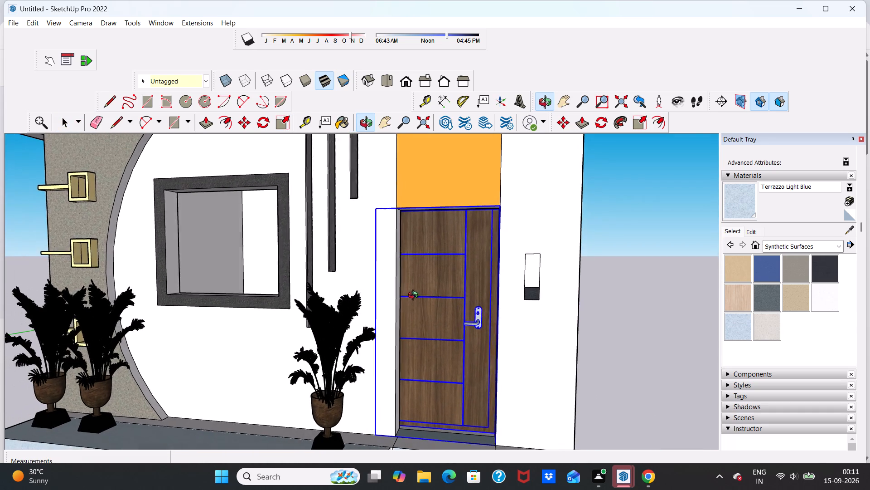
middle_drag(415, 296, 409, 303)
scroll(602, 151, up, 1)
scroll(602, 151, down, 2)
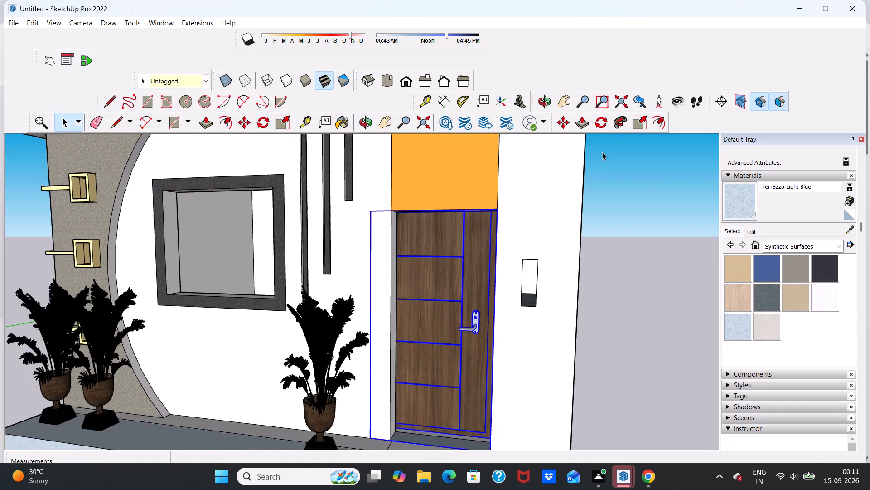
scroll(600, 155, down, 2)
key(ctrl+z)
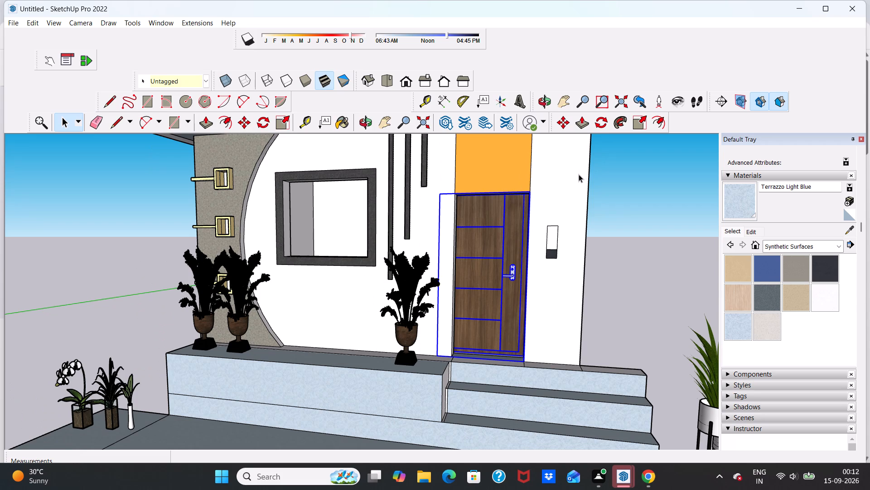
key(ctrl+z)
key(ctrl+z)
key(ctrl+z)
scroll(579, 174, down, 6)
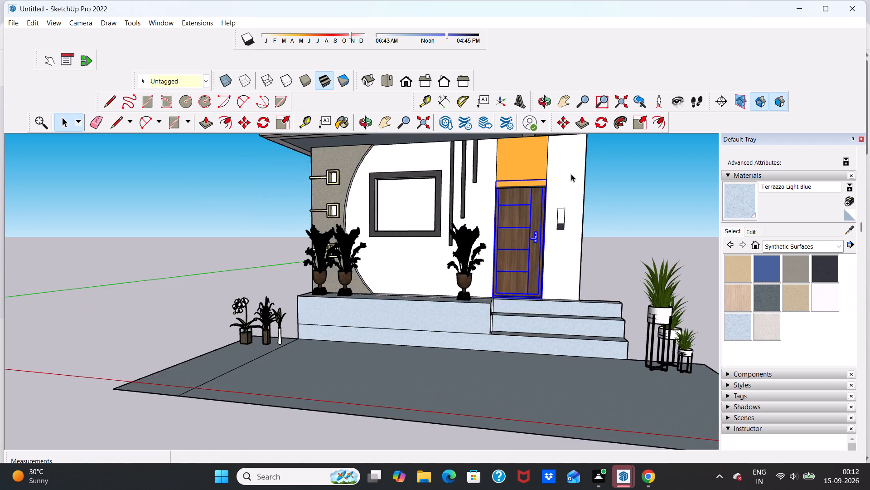
scroll(571, 174, down, 15)
scroll(614, 167, up, 5)
key(ctrl+z)
key(ctrl+z)
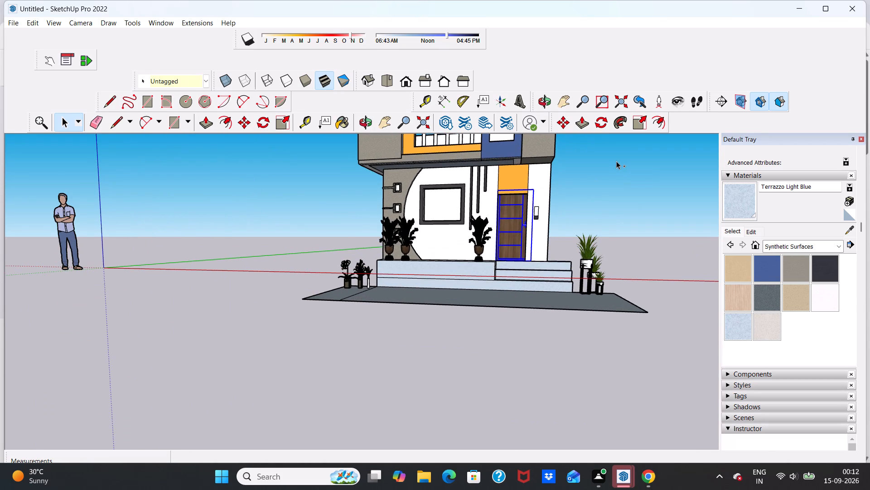
key(ctrl+z)
key(ctrl+z)
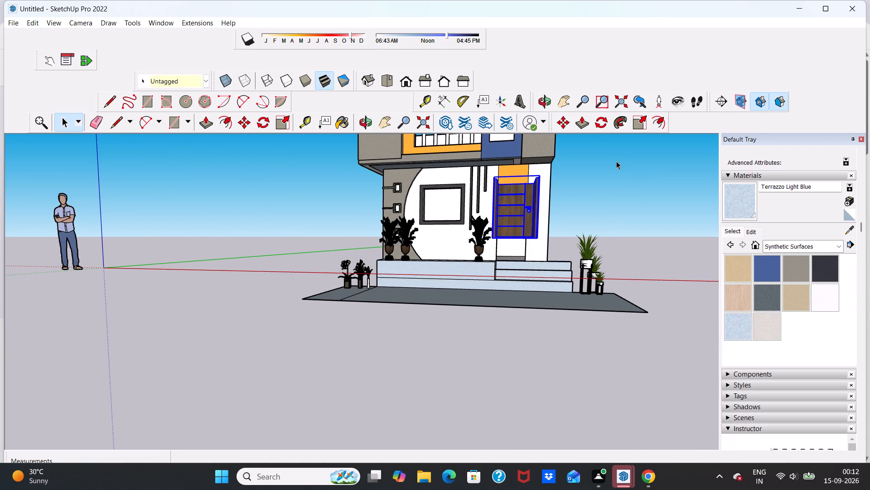
key(ctrl+z)
Scale the door in red and blue, by about -2.41, 0.62 from its top middle grip and -2.77, 1.17 from its bottom middle grip.
scroll(508, 231, down, 4)
scroll(524, 174, up, 4)
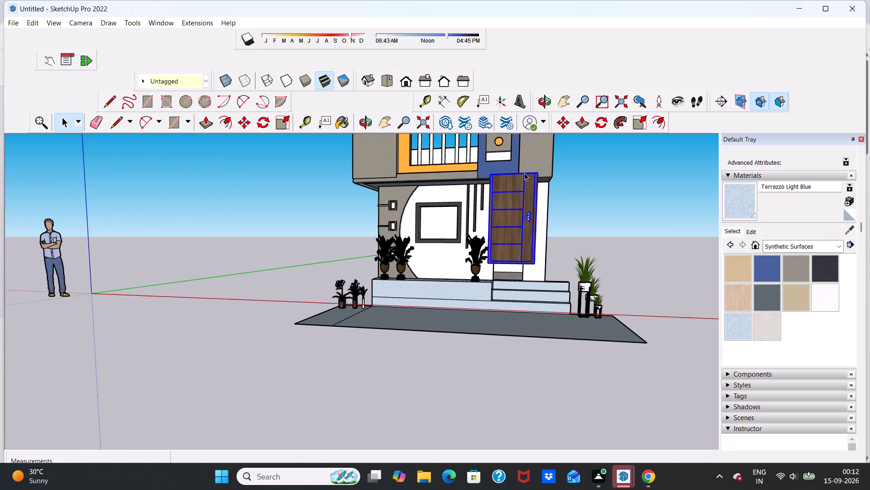
scroll(544, 174, up, 3)
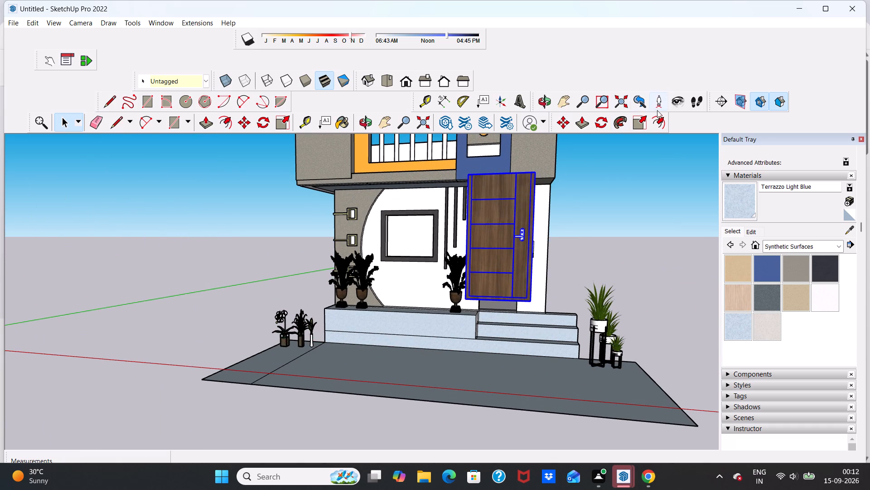
click(635, 124)
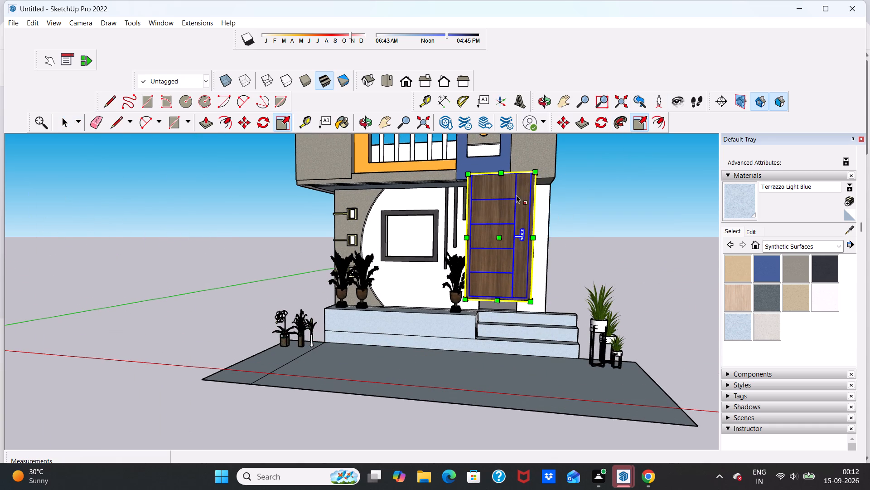
click(501, 171)
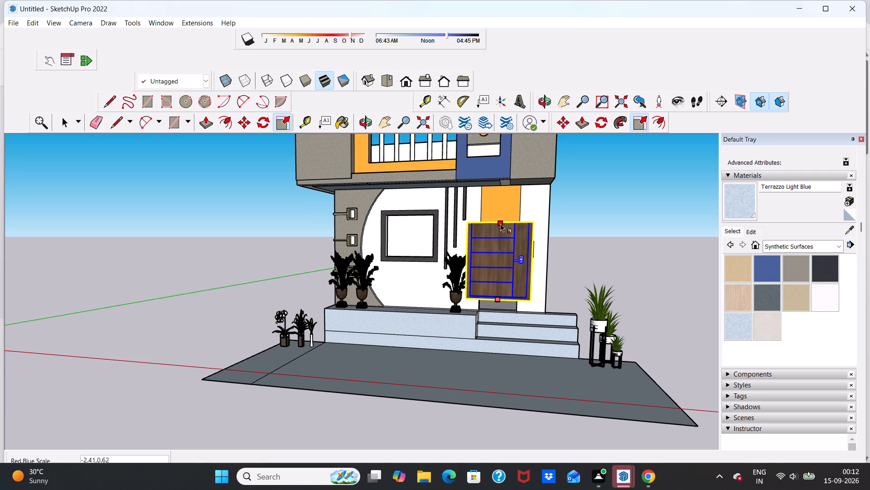
click(500, 224)
click(498, 299)
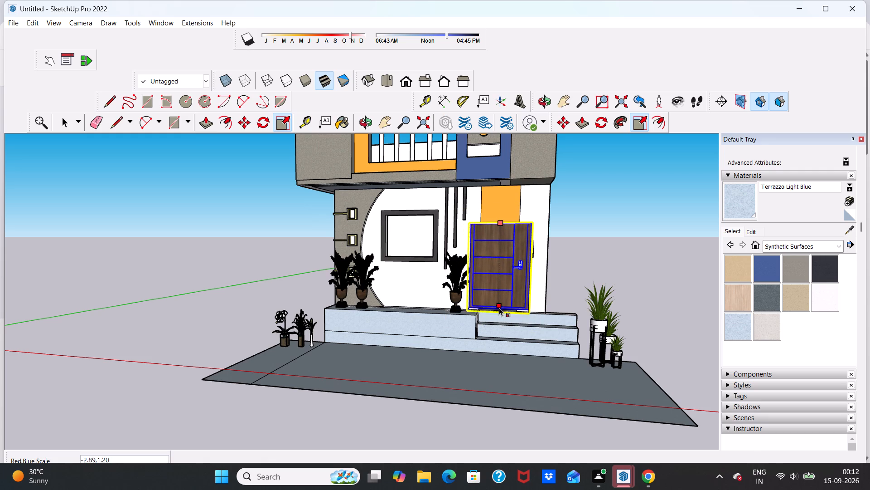
click(499, 304)
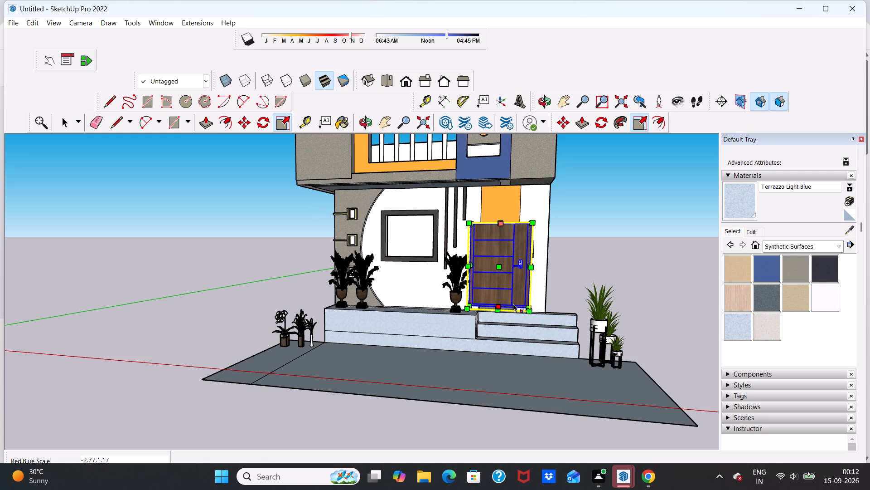
click(530, 310)
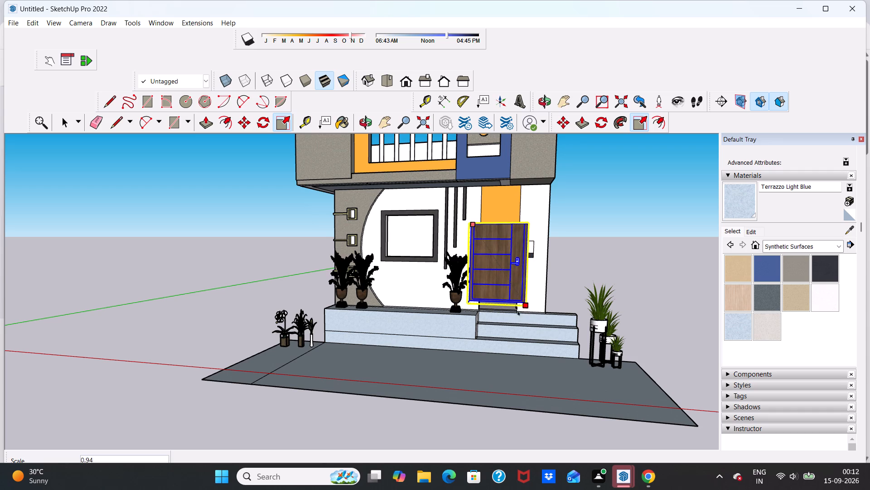
key(space)
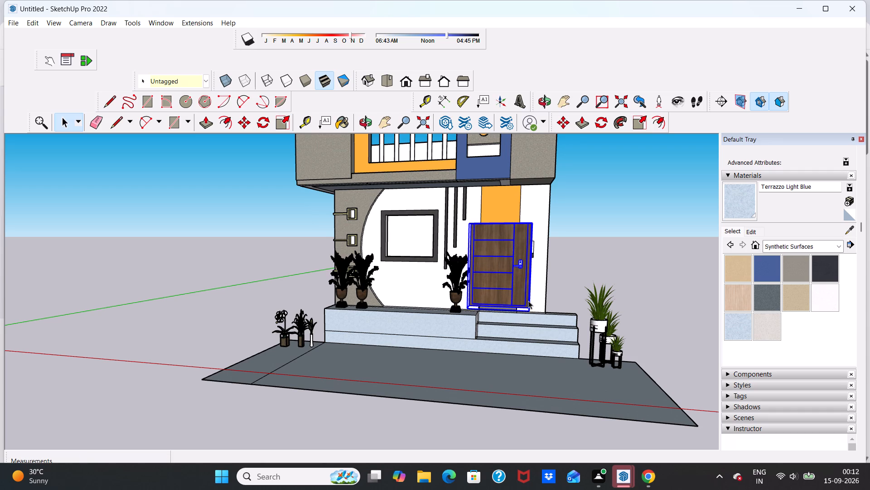
Scale the door in red and green by about 1.34, 0.80 from its handle-side middle grip, aligning that side with the doorway edge.
click(639, 126)
click(533, 270)
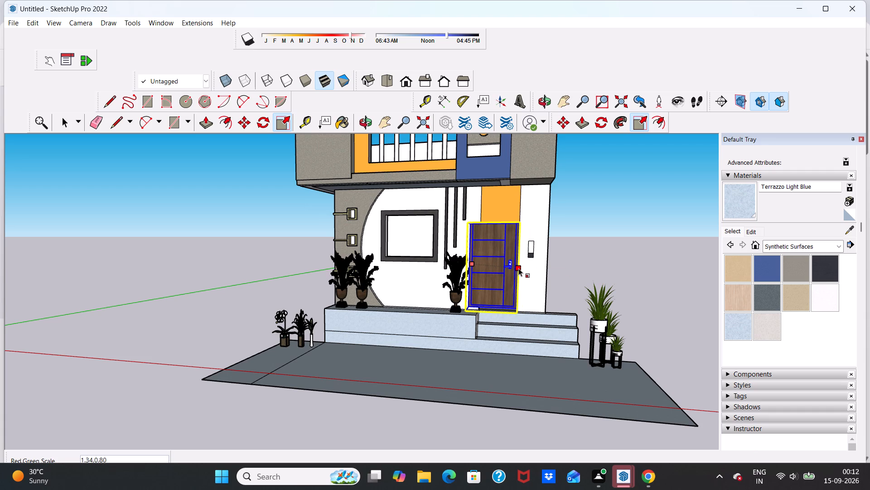
click(518, 268)
click(469, 267)
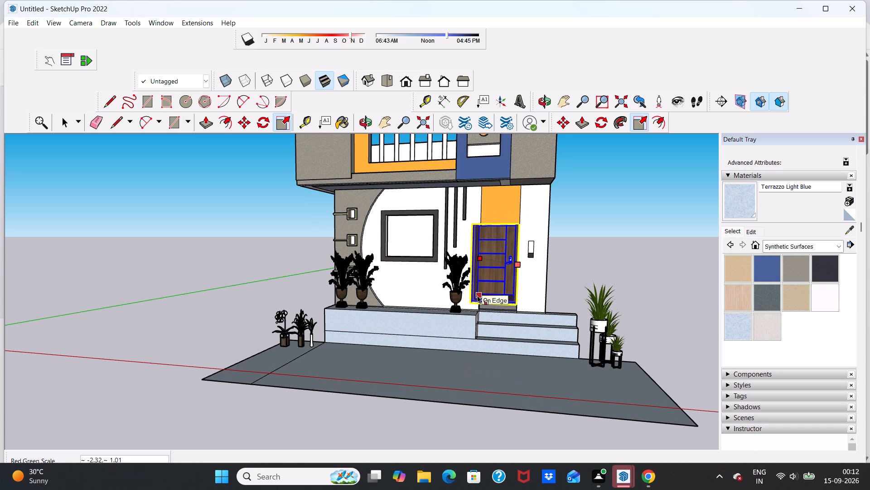
key(space)
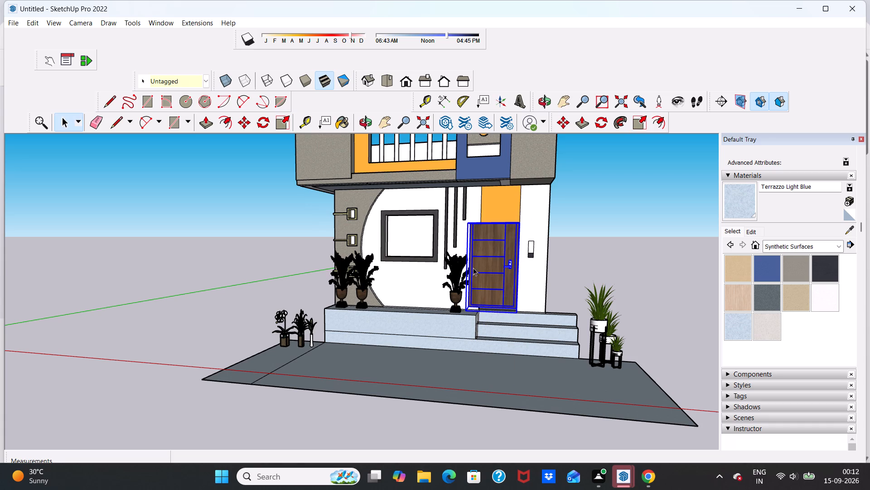
Scale the door repeatedly in red and green from its plant-side middle grip, ending at about 5.57, 0.56 against the doorway's edge.
click(630, 125)
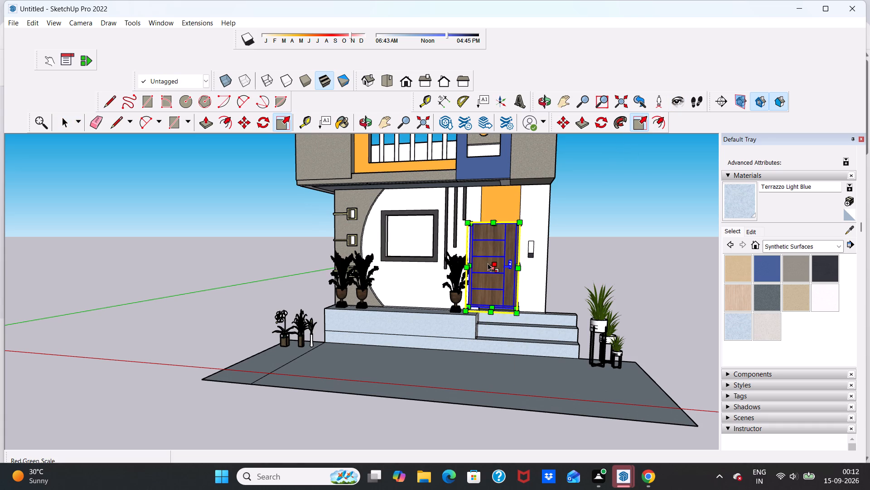
click(464, 269)
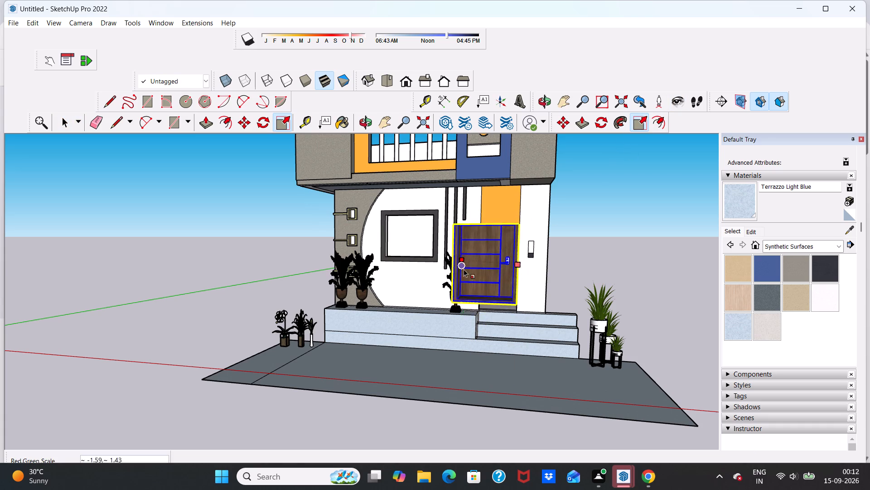
click(468, 272)
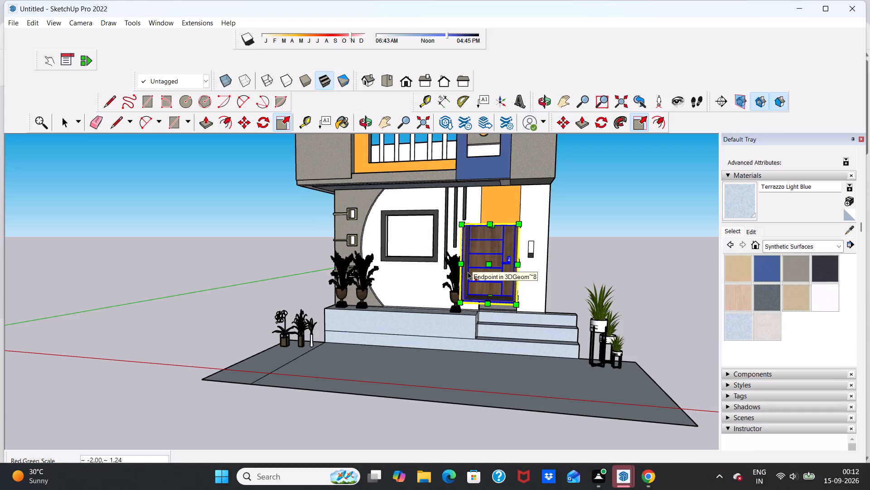
click(462, 267)
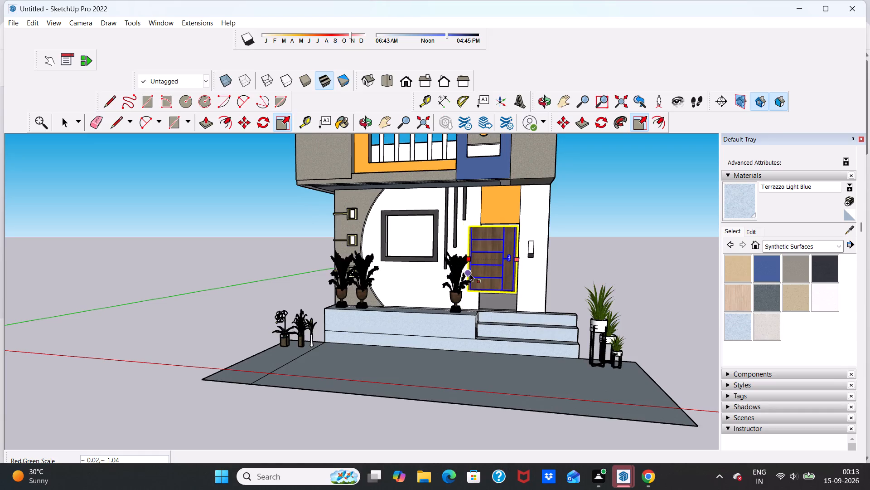
click(467, 260)
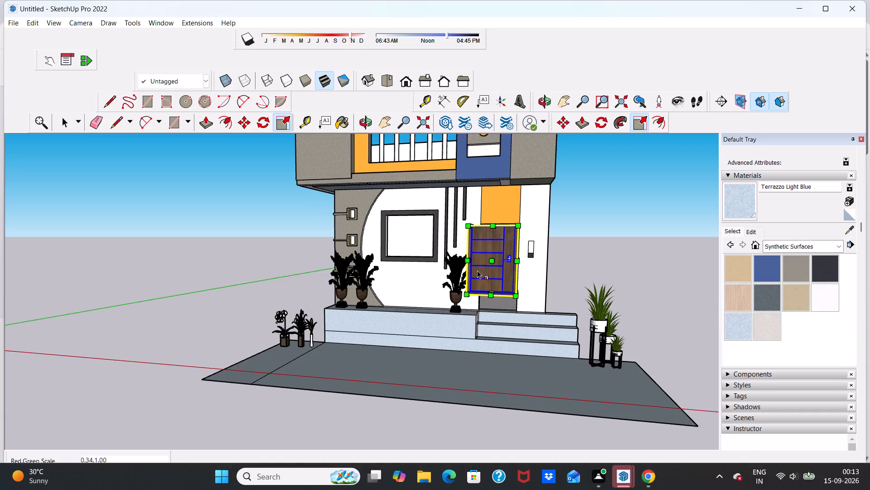
click(470, 263)
click(479, 271)
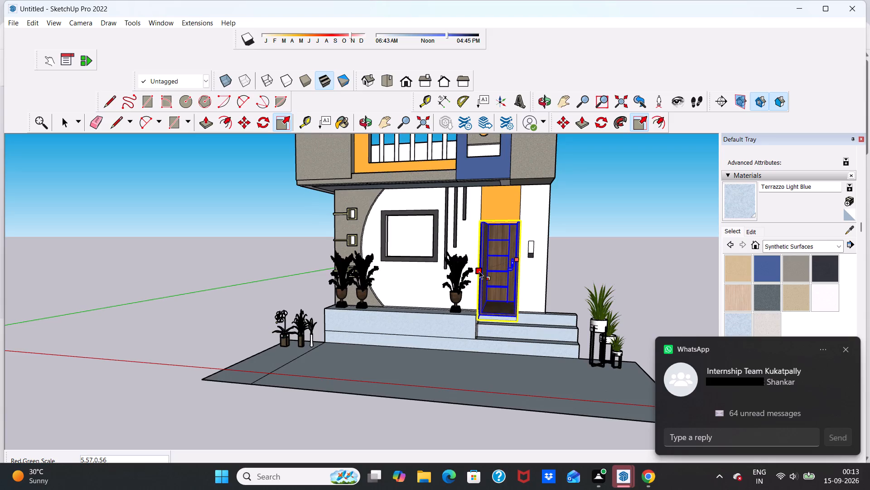
key(space)
Reduce the door's excessive depth by scaling it in red and green from its doorway-side middle grip by about 0.25, -0.11.
scroll(495, 262, down, 8)
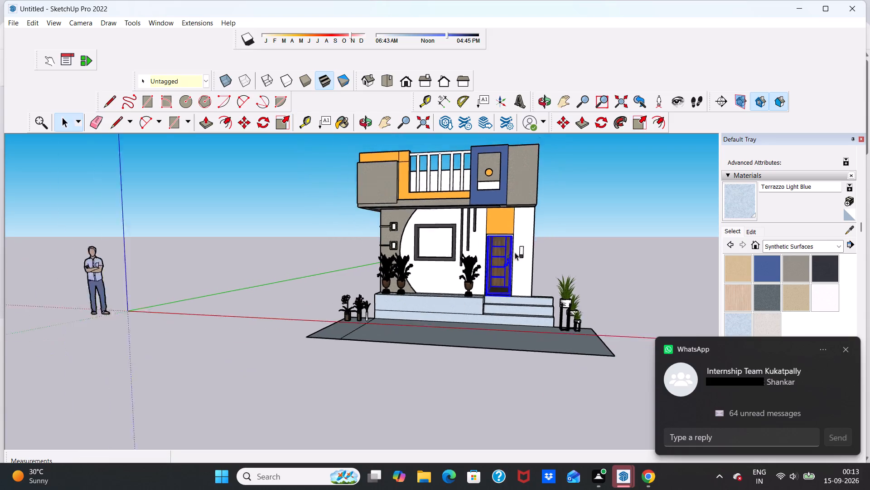
scroll(523, 276, up, 10)
middle_drag(548, 250, 495, 297)
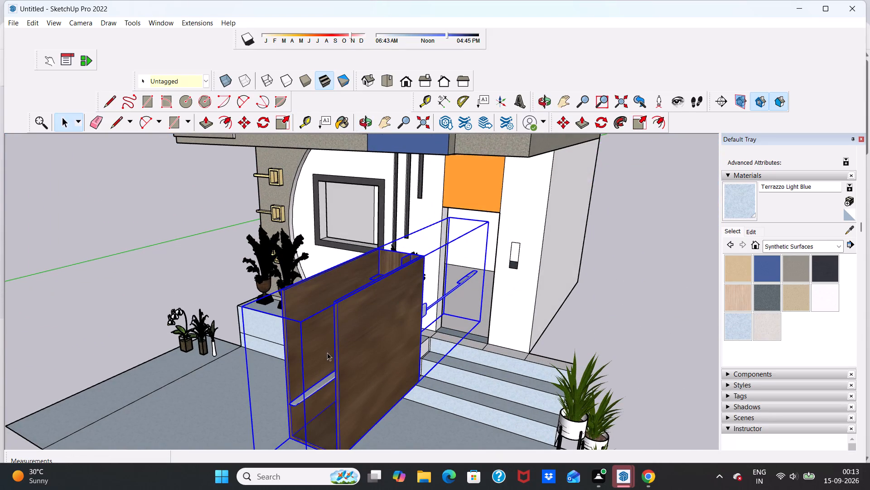
click(639, 121)
click(483, 272)
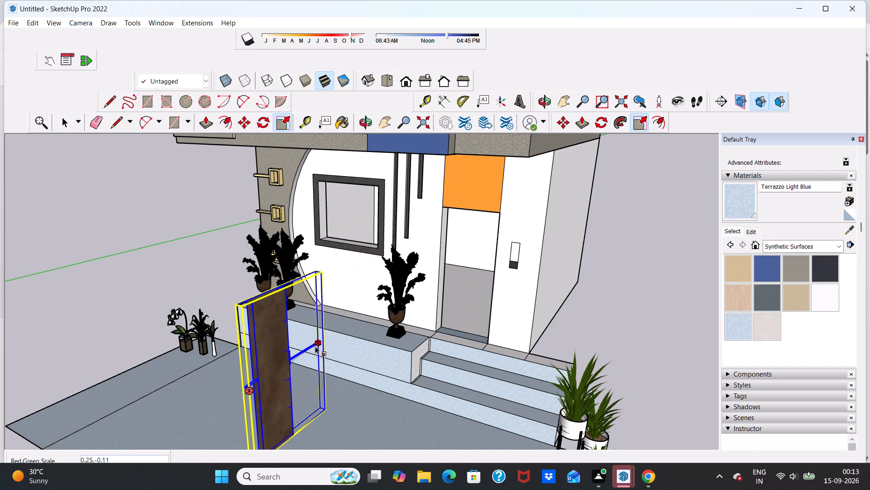
click(315, 346)
scroll(411, 339, down, 6)
middle_drag(342, 380, 448, 363)
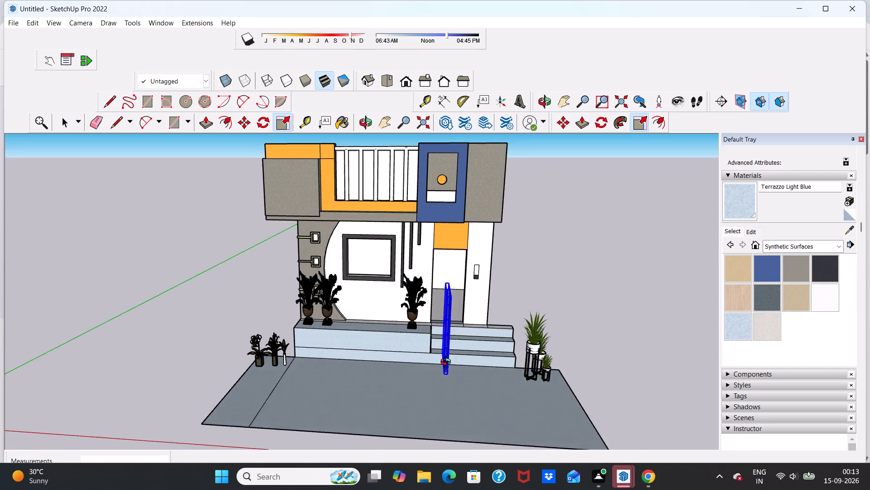
middle_drag(448, 363, 446, 377)
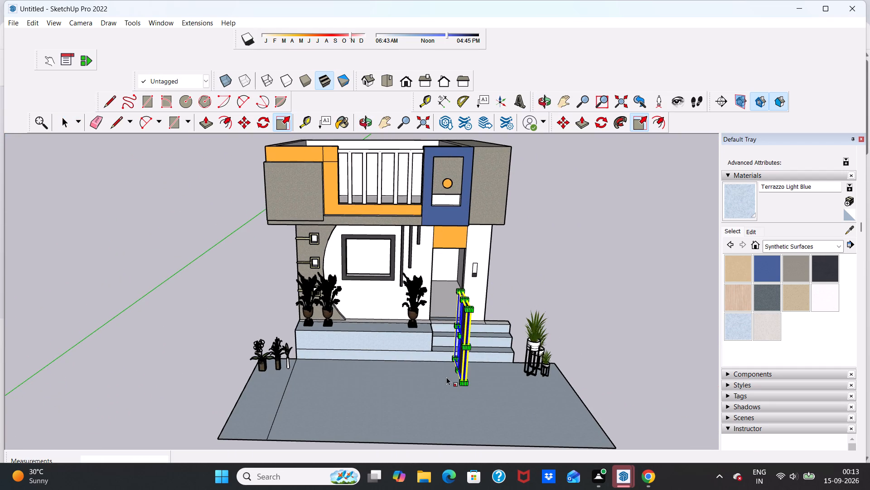
Undo the last scaling that reduced the door's depth.
middle_drag(431, 373, 563, 364)
scroll(534, 303, up, 9)
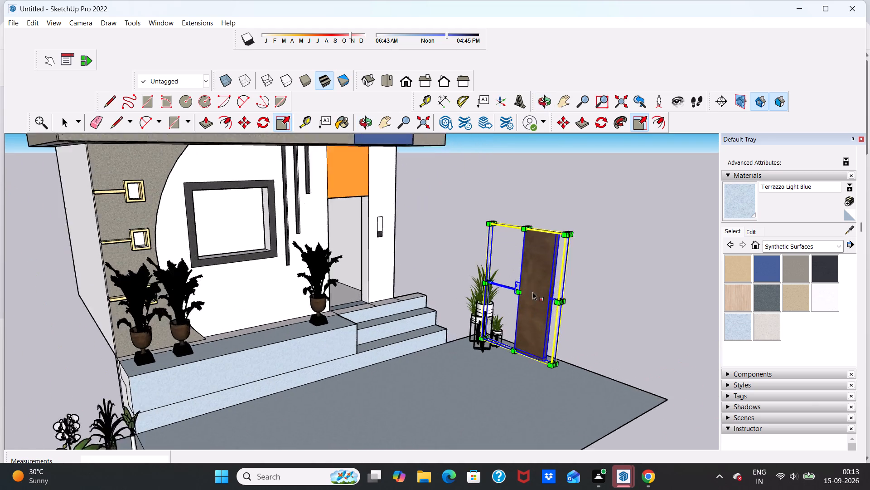
scroll(532, 292, up, 5)
middle_drag(599, 313, 385, 350)
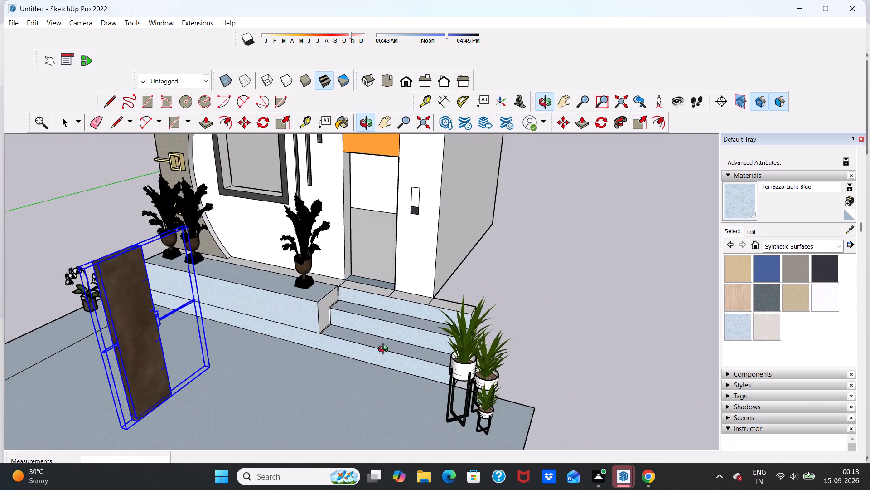
middle_drag(385, 350, 478, 323)
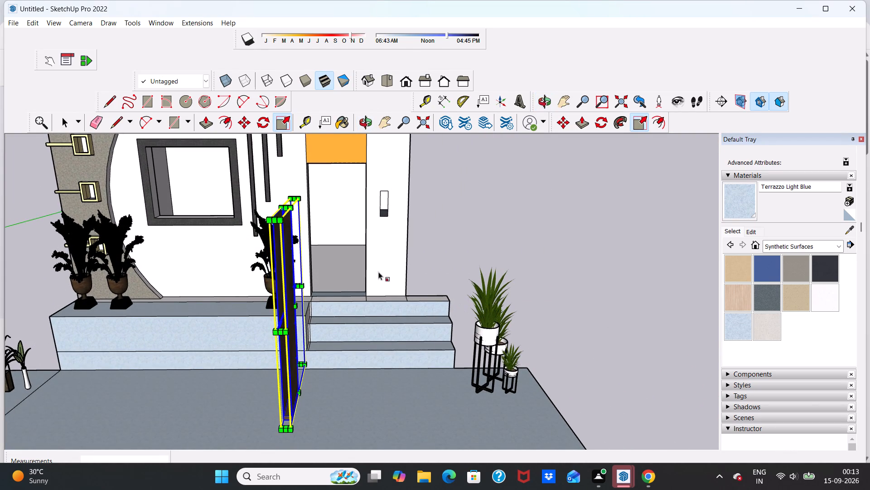
key(ctrl+z)
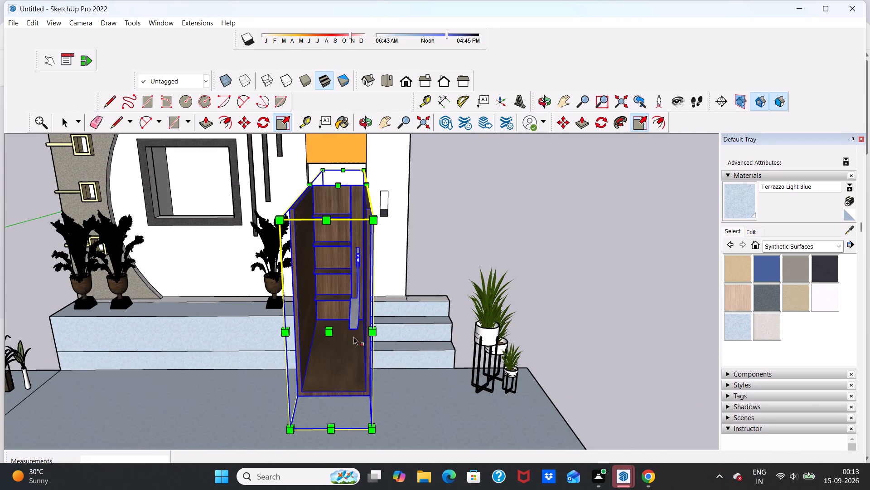
Scale the door in red and blue from its front bottom middle grip, by about 0.13, 1.69 and by about 0.56, 1.00.
scroll(355, 323, up, 2)
scroll(359, 302, down, 5)
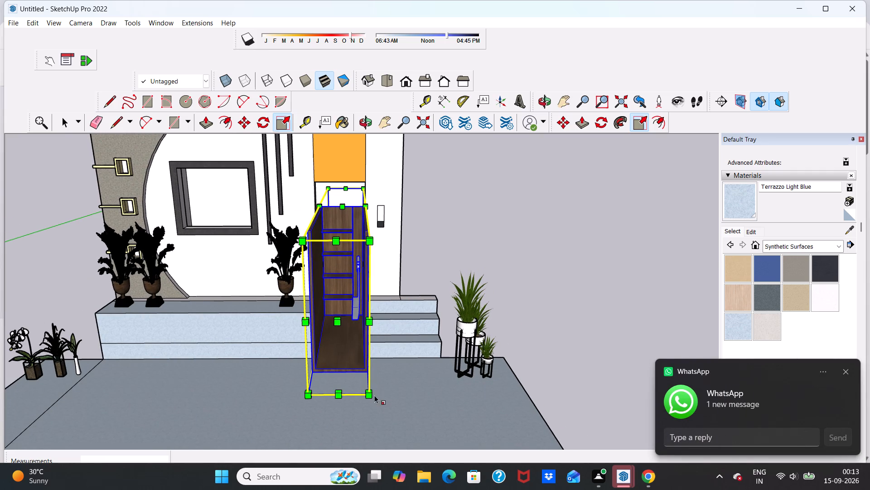
click(335, 397)
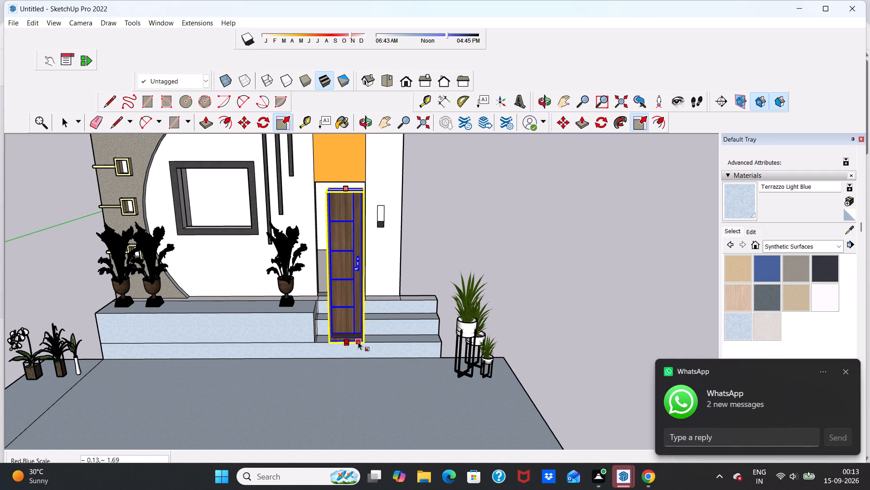
click(358, 342)
middle_drag(390, 328, 218, 377)
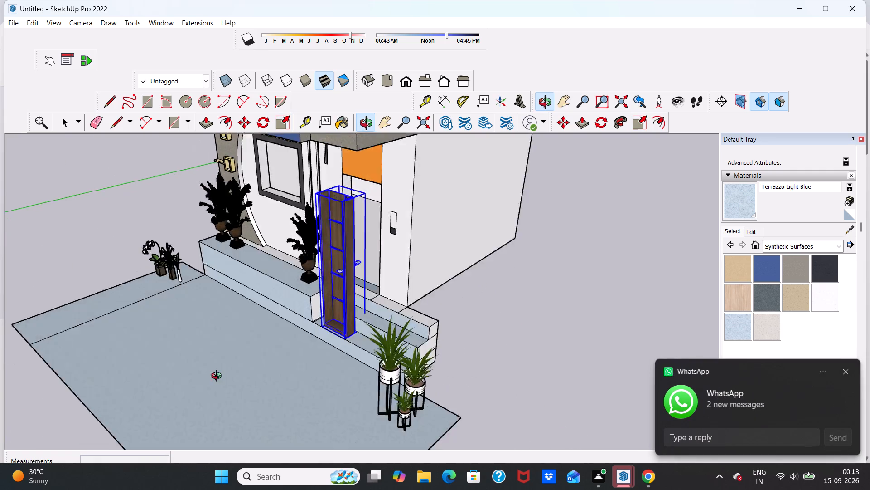
middle_drag(218, 377, 178, 387)
scroll(369, 304, up, 4)
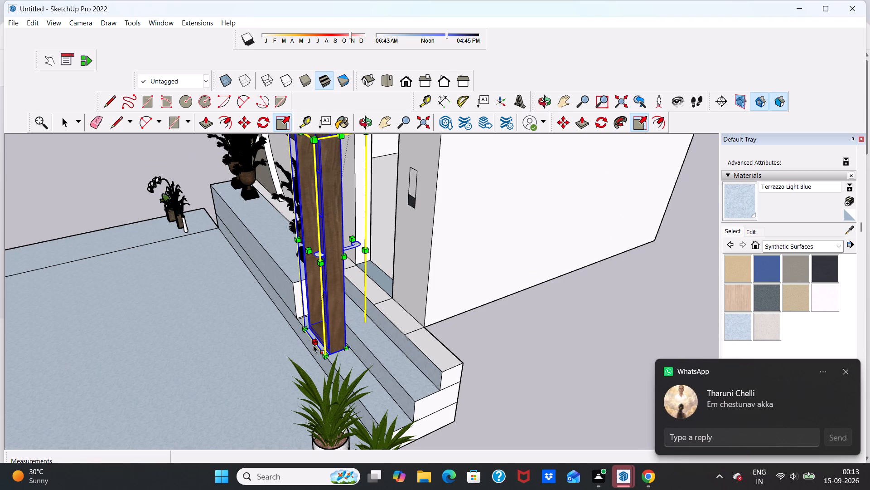
click(313, 345)
click(329, 333)
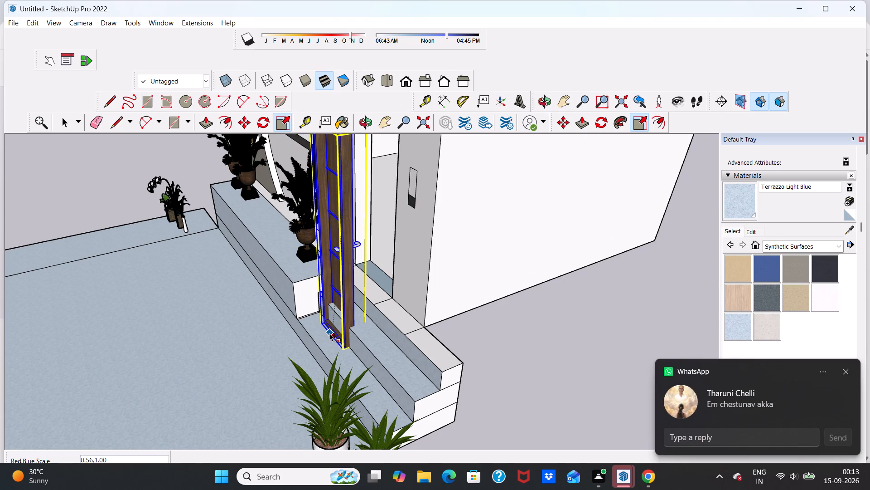
Scale the door in red and blue from its bottom middle grip by about 0.18, 0.72, raising its base to the doorway threshold.
middle_drag(270, 309, 411, 259)
scroll(411, 257, down, 3)
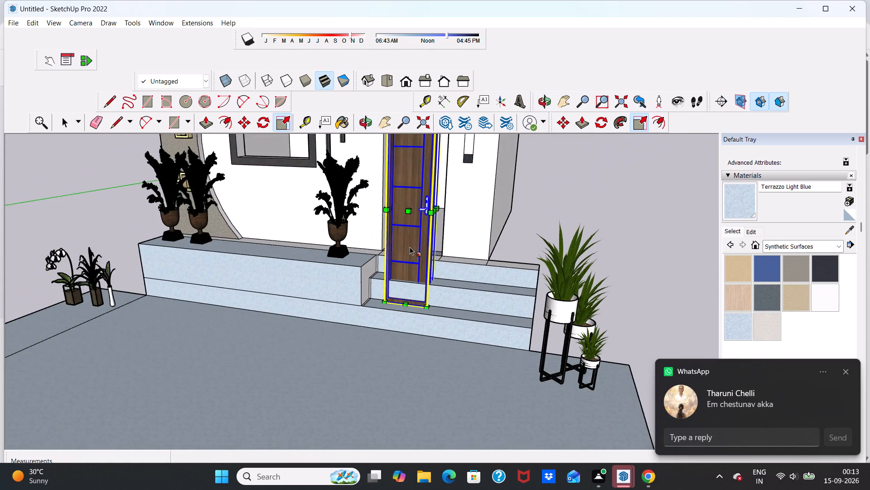
scroll(410, 247, down, 8)
scroll(422, 199, up, 5)
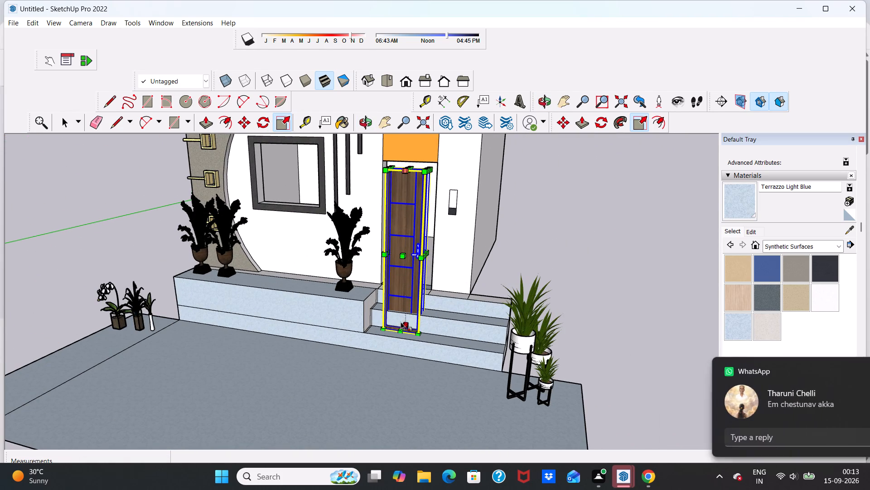
click(400, 332)
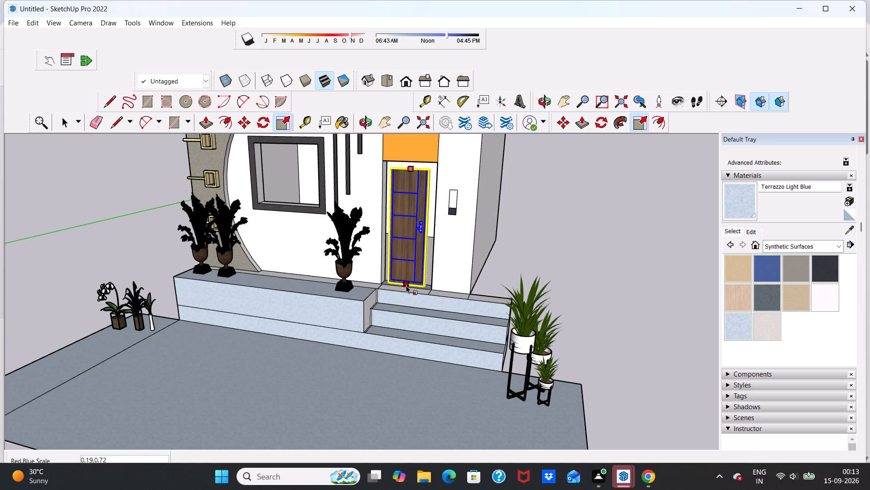
click(406, 286)
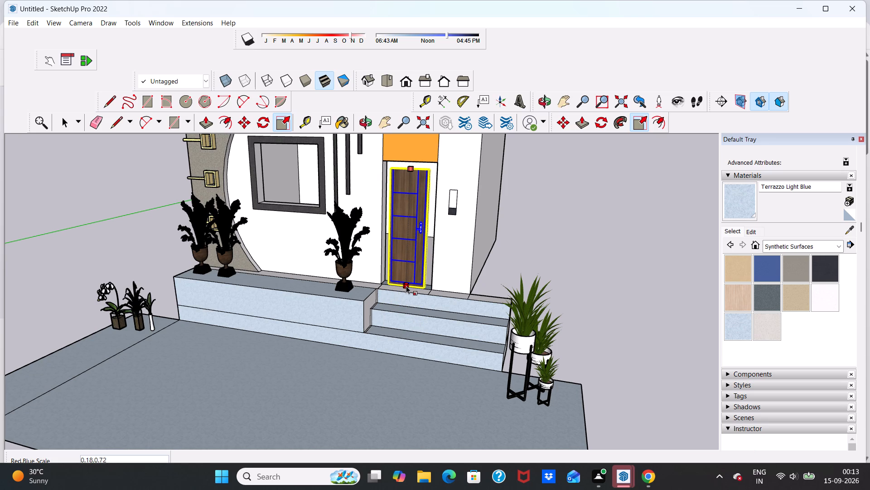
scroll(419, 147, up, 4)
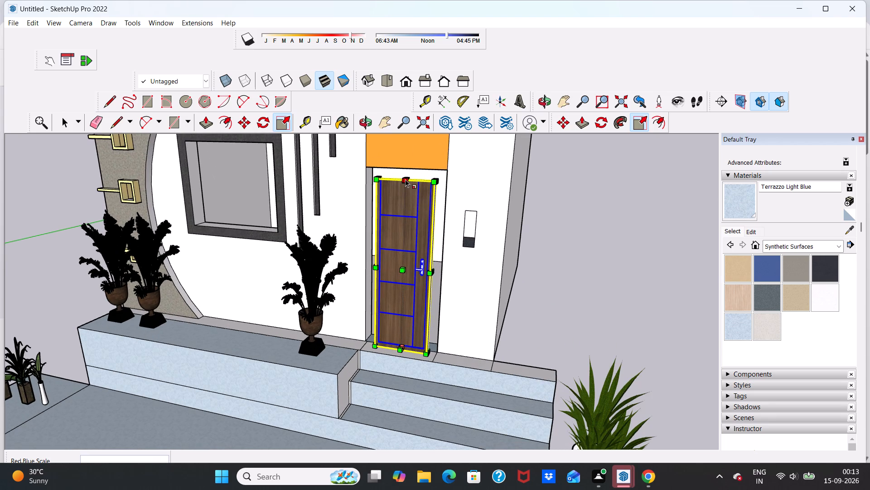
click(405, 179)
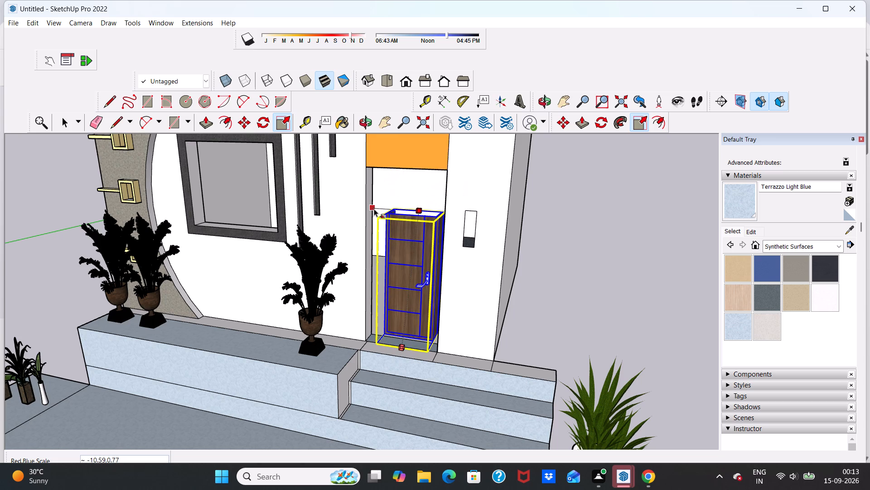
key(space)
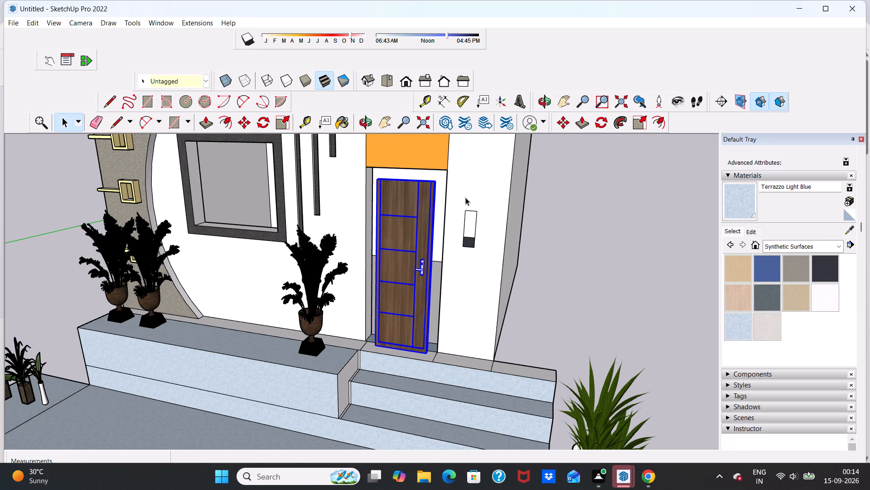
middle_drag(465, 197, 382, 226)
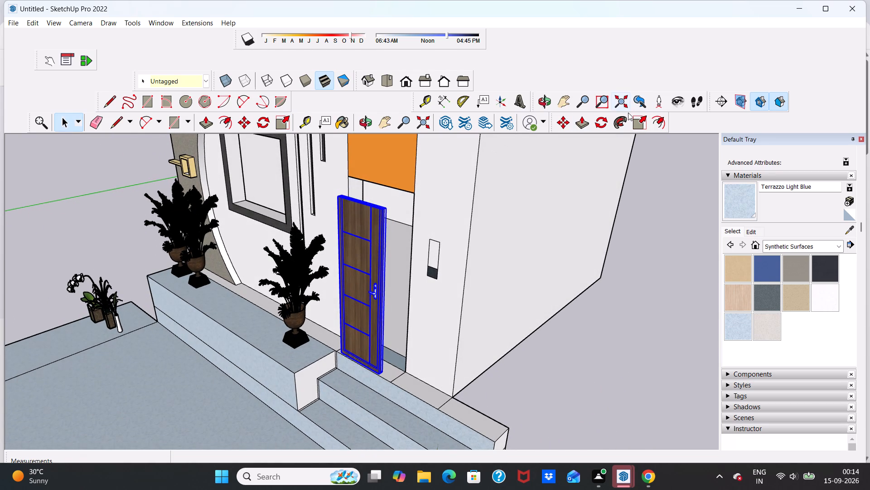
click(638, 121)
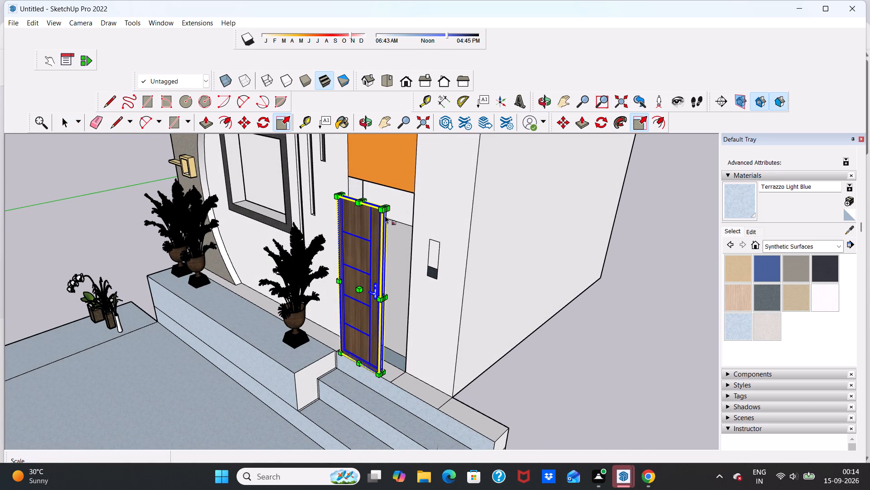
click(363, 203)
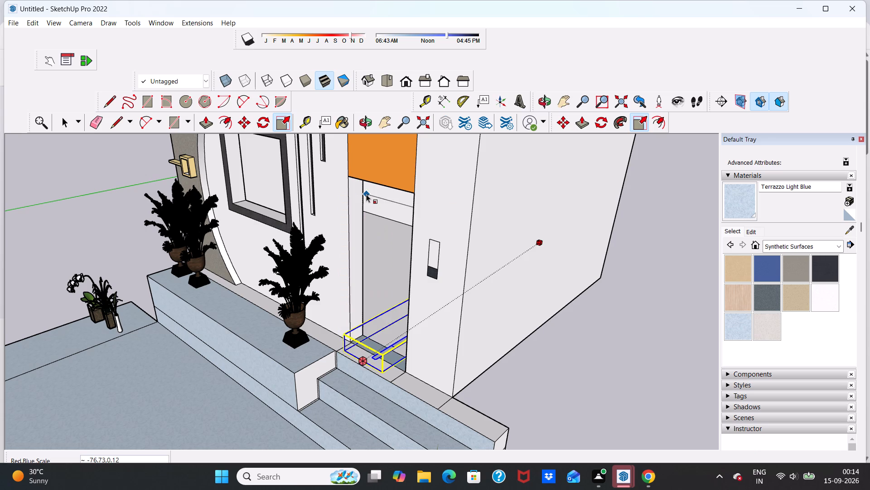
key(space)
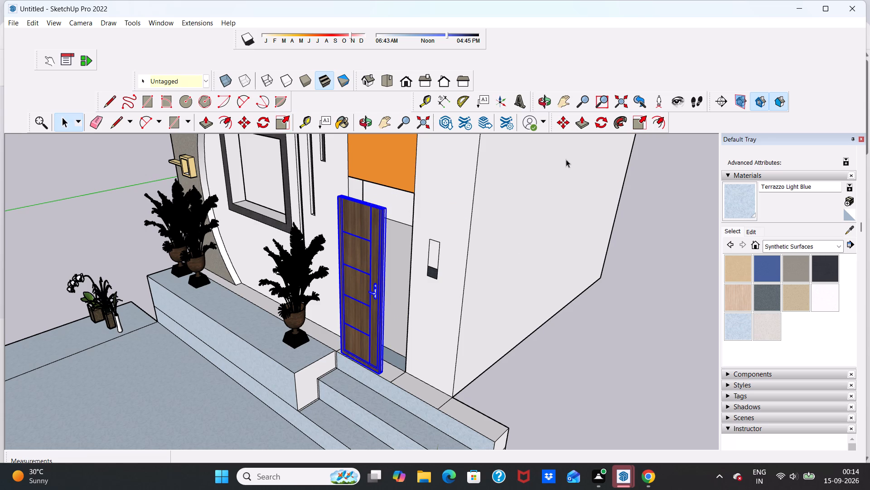
Scale the door uniformly by about 1.11 from its top handle-side corner grip.
click(638, 118)
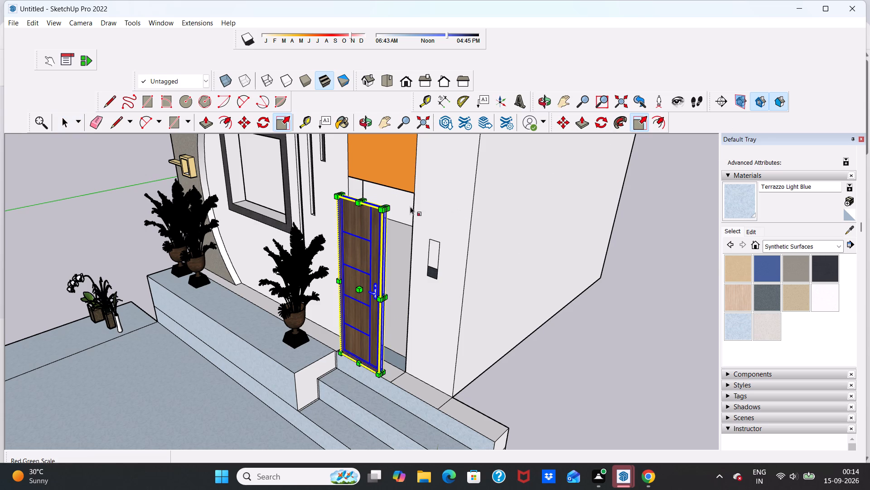
click(390, 206)
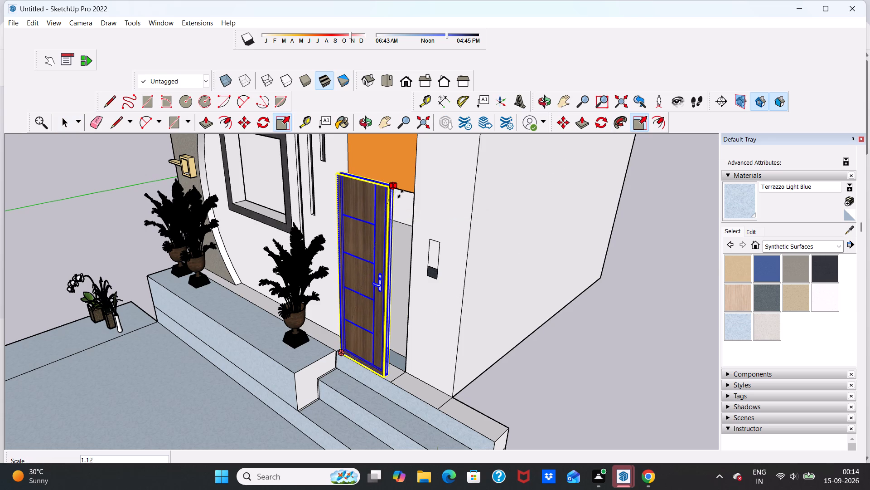
click(405, 199)
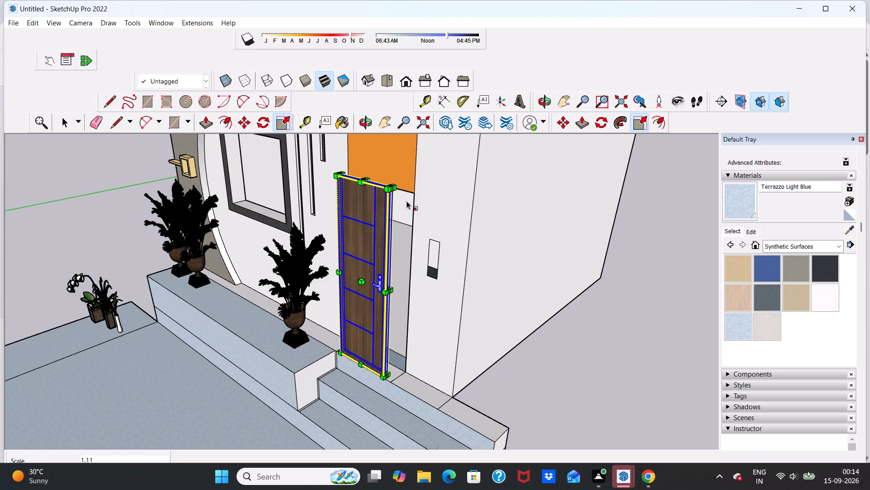
Widen the door in red and green, by about 1.45, 1.00 from its handle-side middle grip and 2.56, 1.25 from its plant-side middle grip.
middle_drag(381, 259, 466, 241)
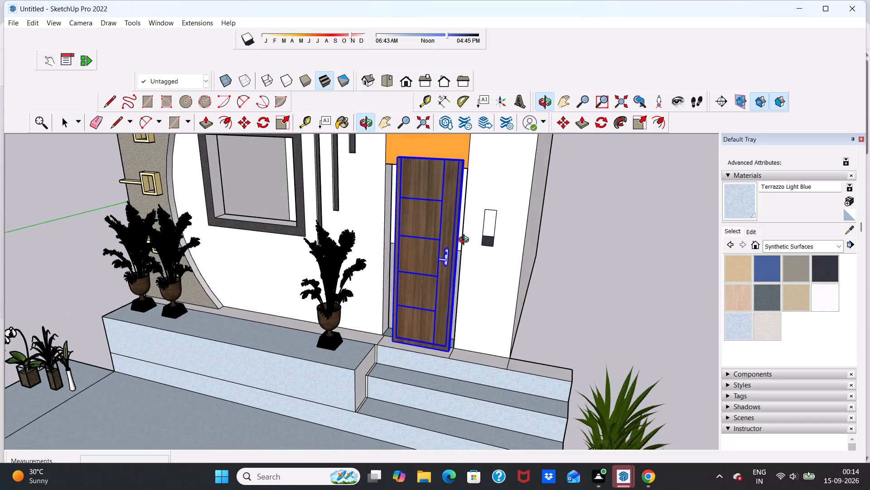
middle_drag(466, 241, 480, 241)
click(470, 256)
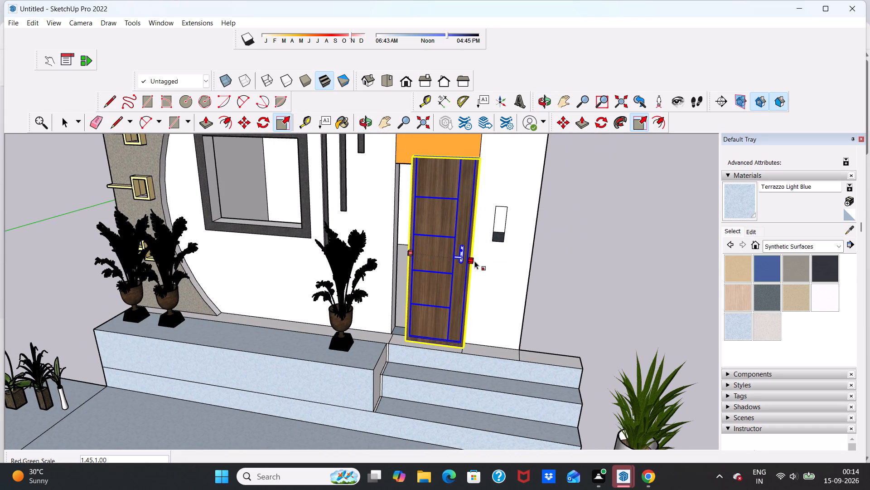
click(474, 261)
click(410, 258)
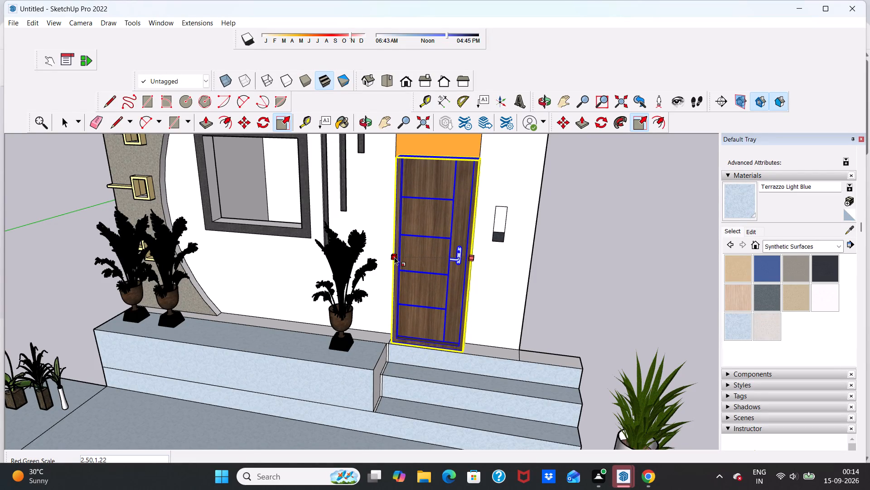
click(391, 257)
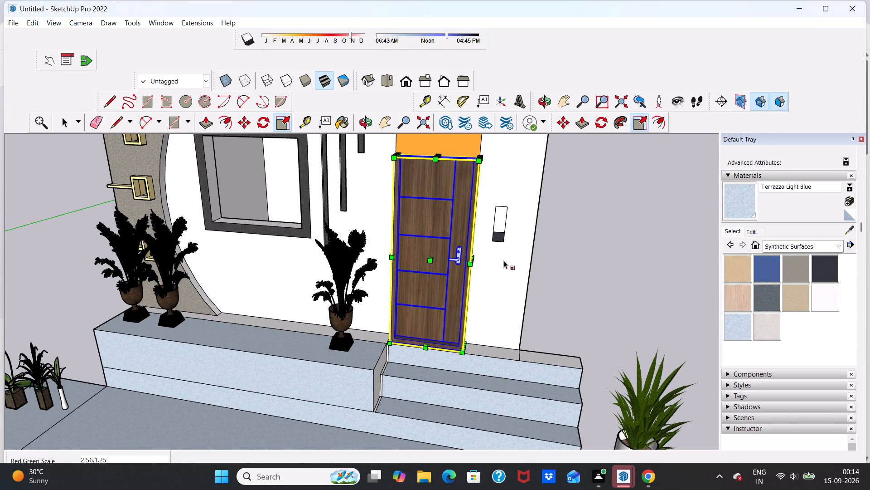
Move the door about 1' 6 7/8" from its bottom handle-side corner into the doorway opening.
middle_drag(542, 261, 435, 277)
scroll(423, 272, down, 5)
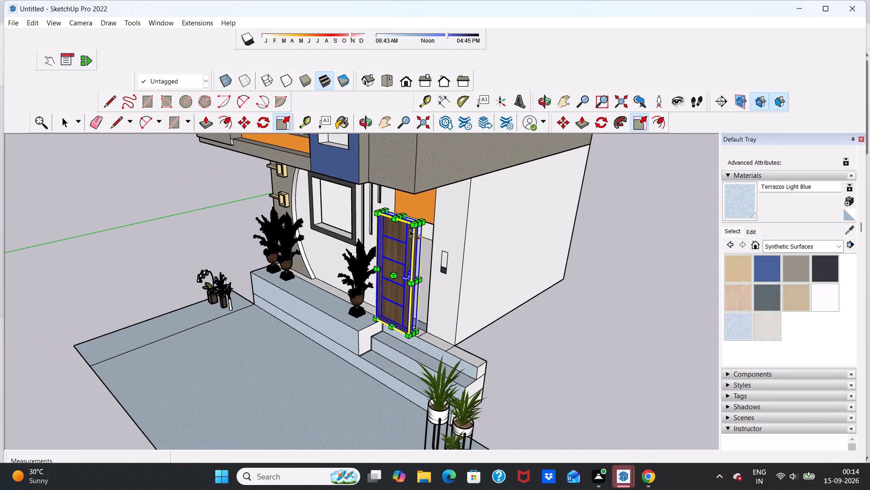
click(588, 350)
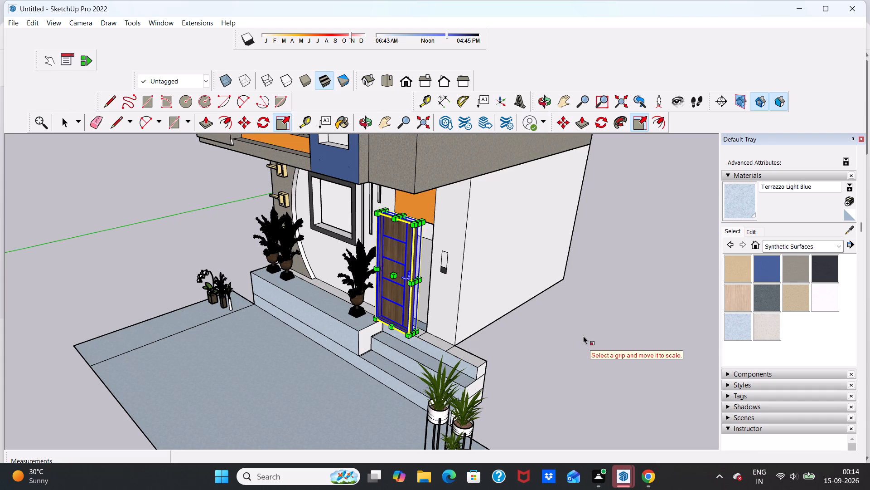
key(space)
scroll(457, 281, down, 4)
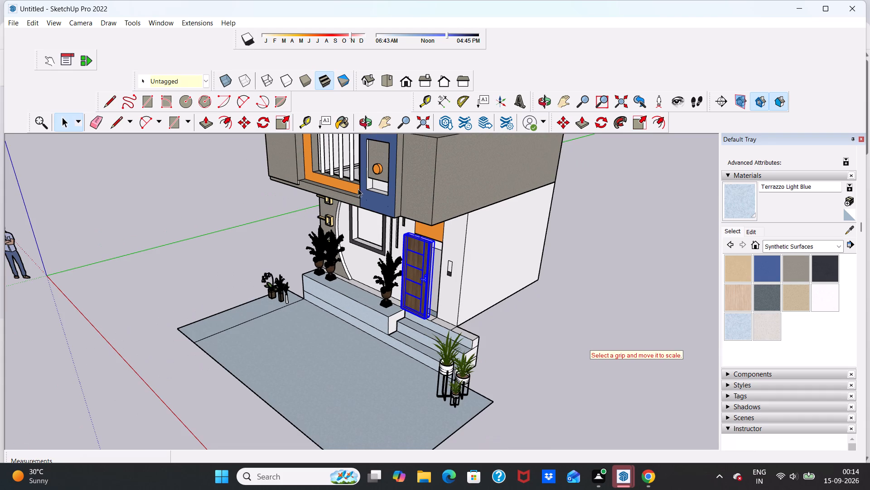
scroll(211, 74, up, 4)
click(246, 124)
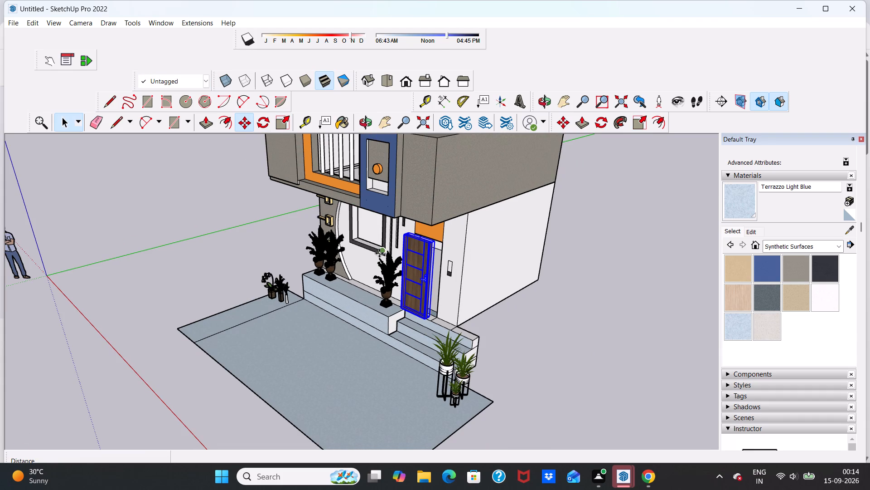
click(427, 318)
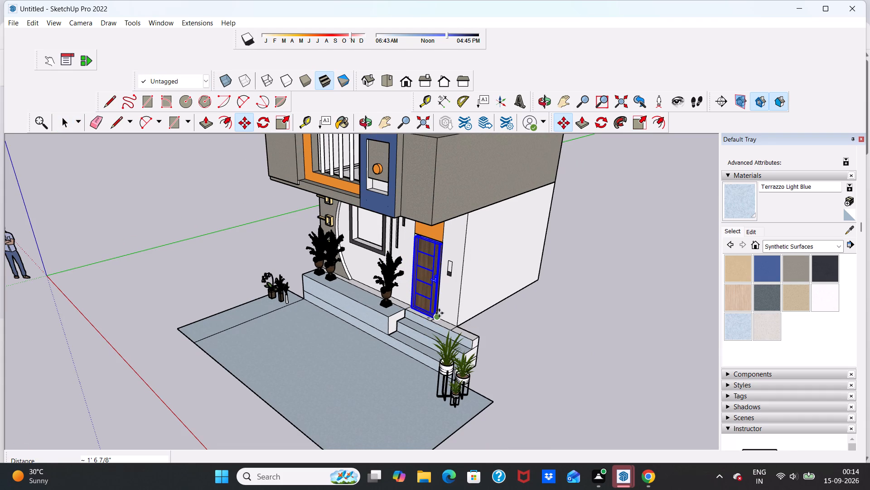
click(439, 313)
key(space)
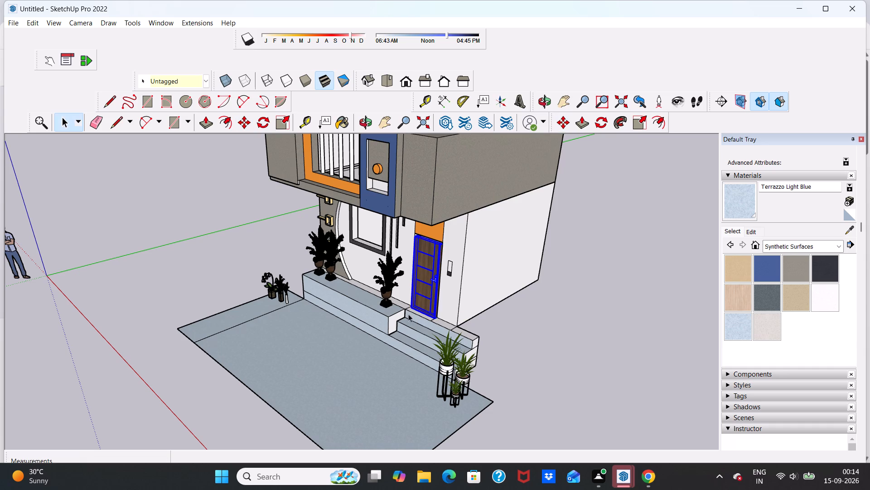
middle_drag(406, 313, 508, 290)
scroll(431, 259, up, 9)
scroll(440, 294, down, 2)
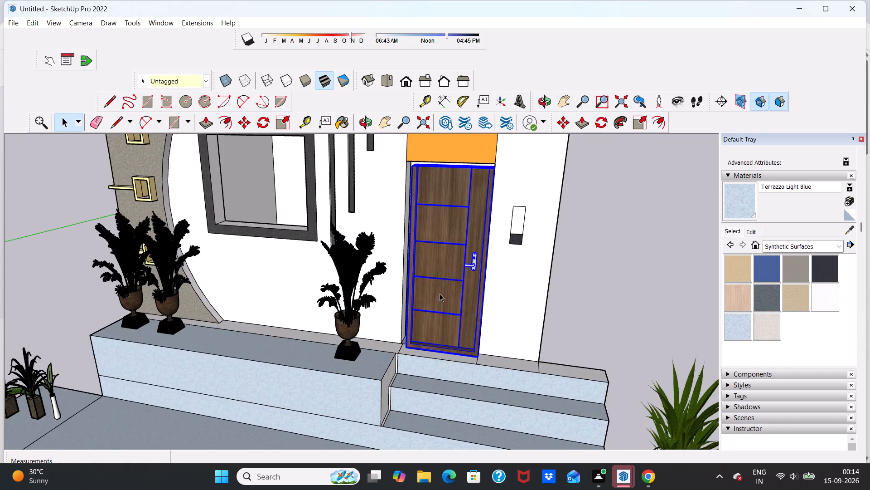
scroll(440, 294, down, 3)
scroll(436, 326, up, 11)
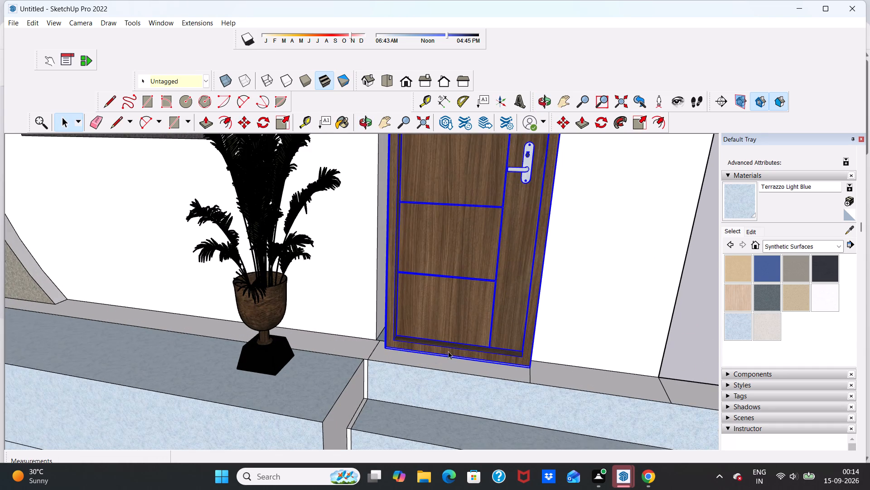
Move the door about 4 5/16" from its bottom plant-side corner to the matching lower corner of the doorway.
scroll(456, 340, up, 2)
middle_drag(482, 330, 334, 306)
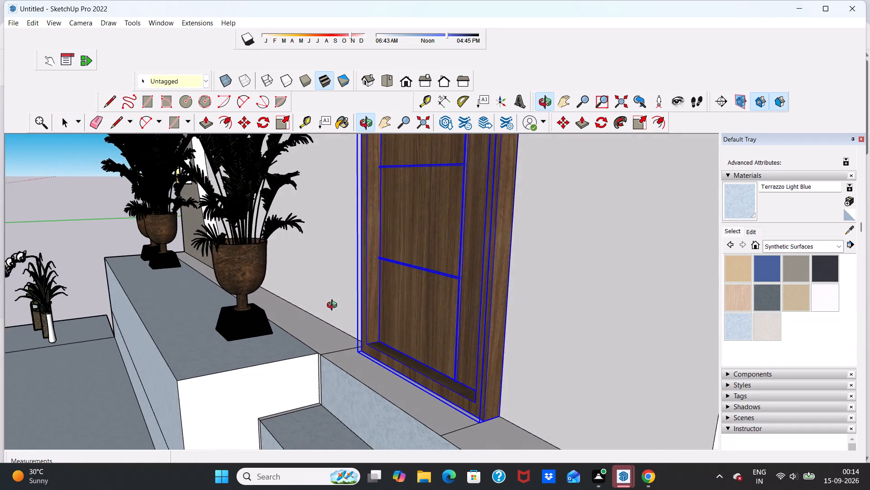
middle_drag(334, 306, 561, 330)
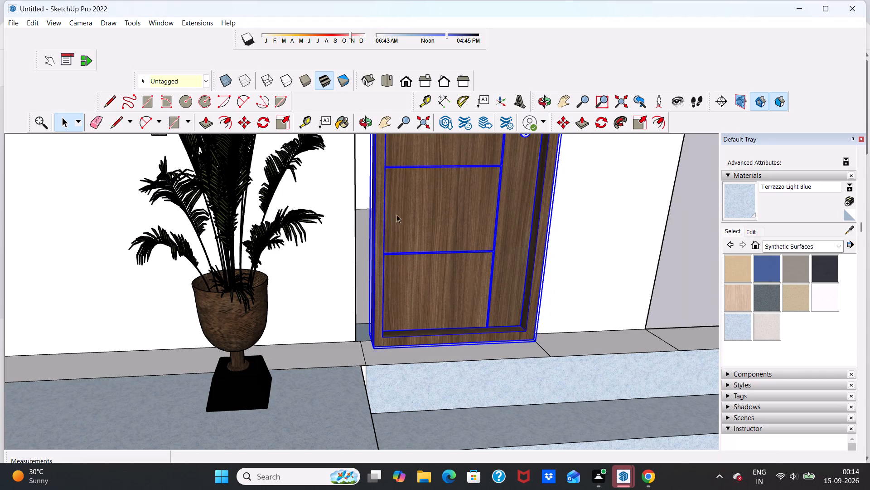
click(560, 122)
drag(372, 350, 374, 347)
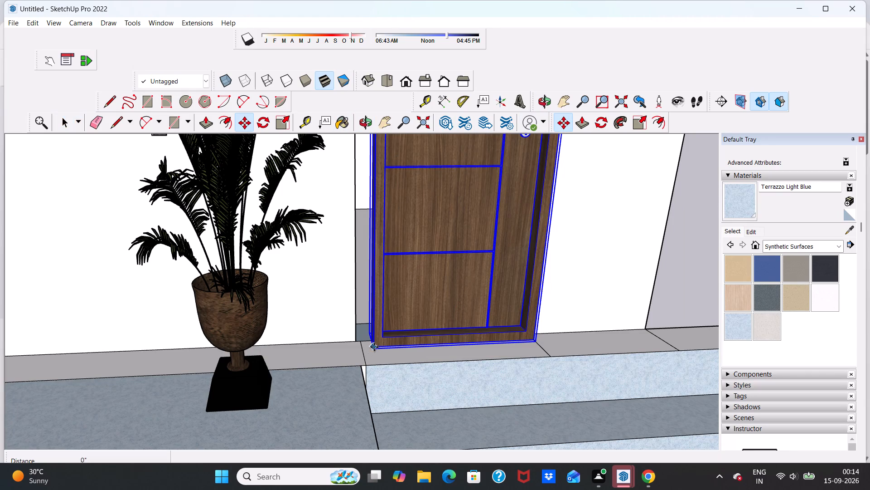
drag(374, 347, 360, 334)
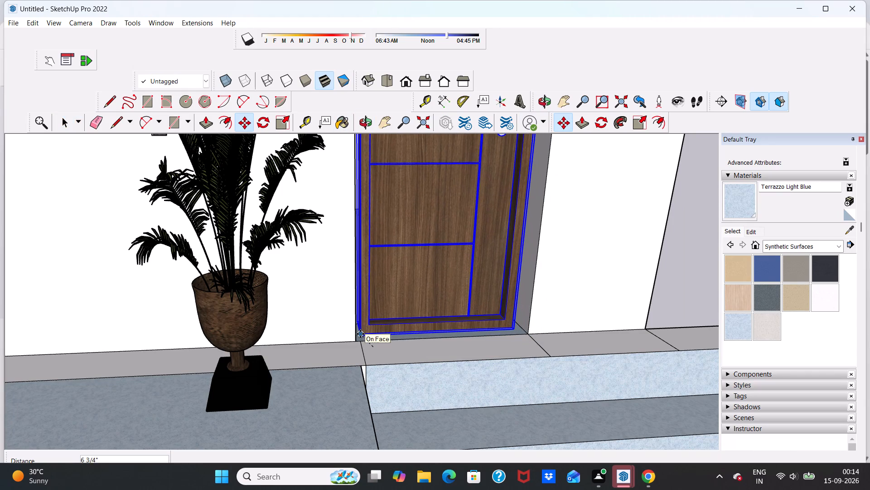
drag(360, 334, 357, 339)
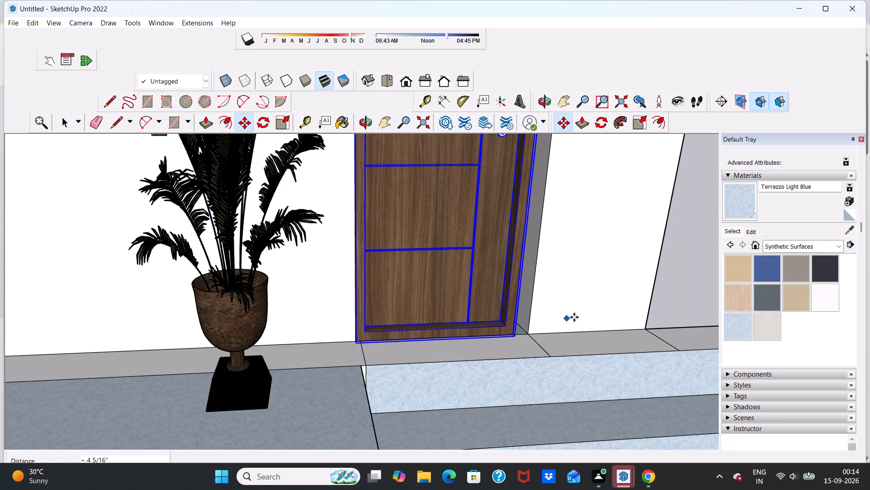
Scale the door in red and green by about -0.32, 1.10 from its handle-side middle grip, then deselect it.
middle_drag(582, 316, 481, 314)
scroll(481, 309, down, 8)
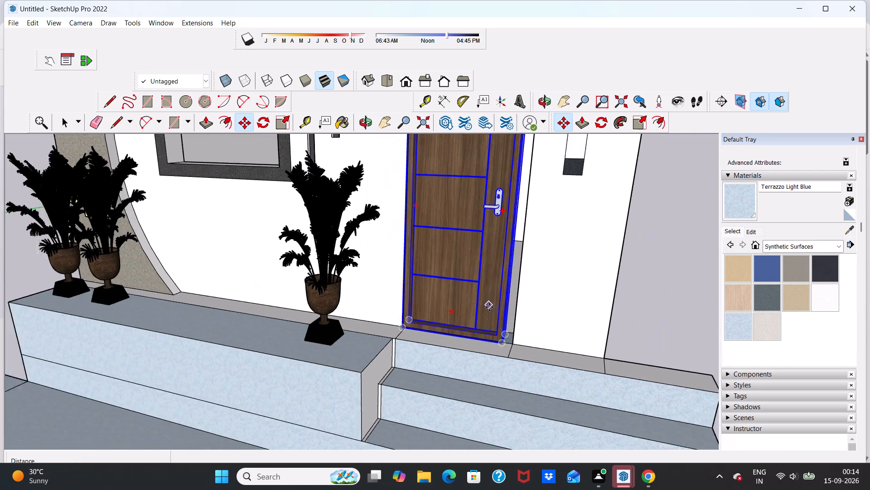
scroll(489, 307, down, 13)
scroll(470, 238, up, 5)
scroll(496, 201, up, 11)
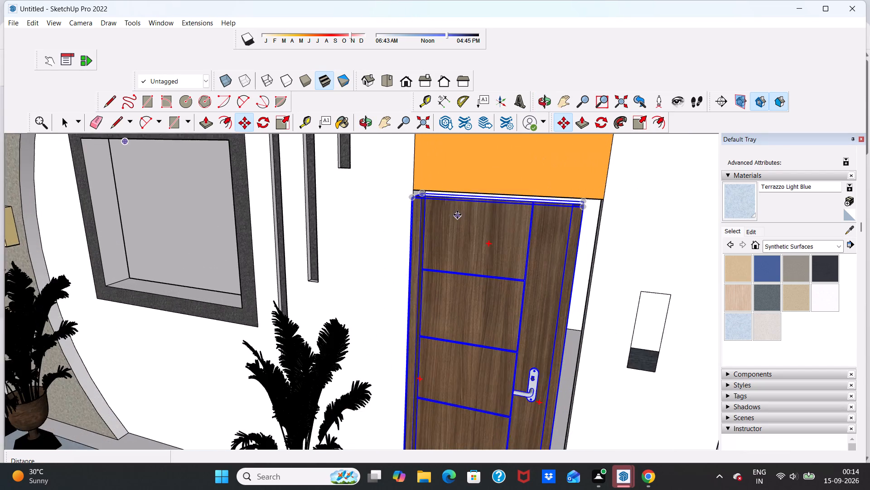
key(space)
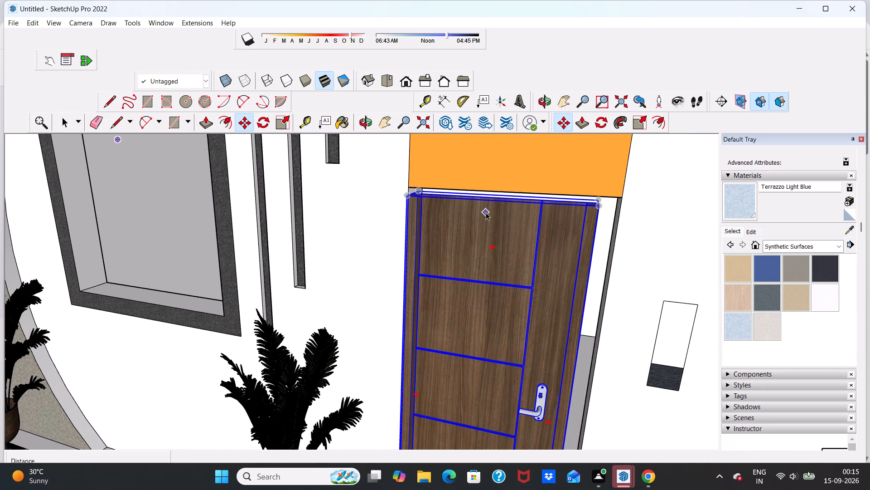
click(638, 124)
scroll(559, 289, down, 10)
scroll(561, 358, up, 5)
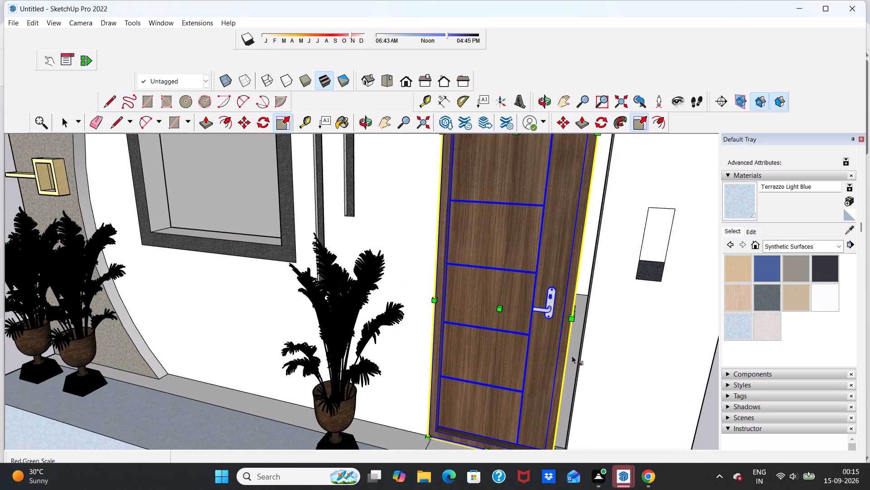
click(571, 317)
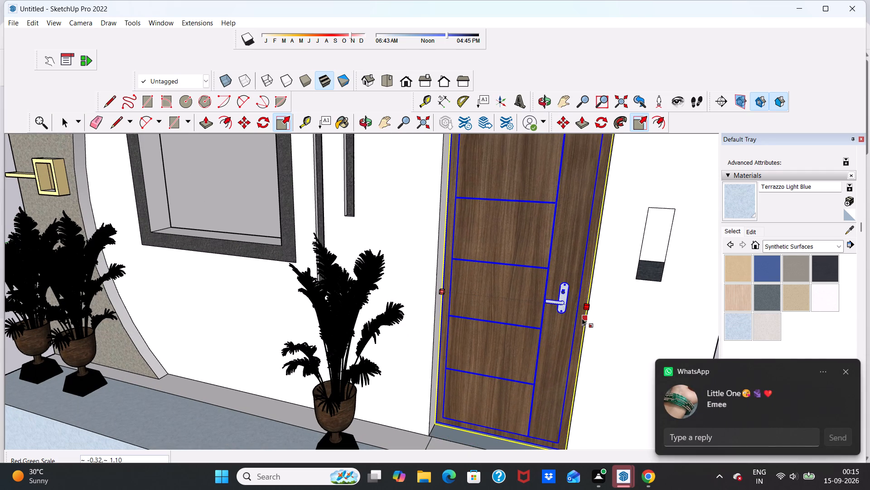
click(583, 318)
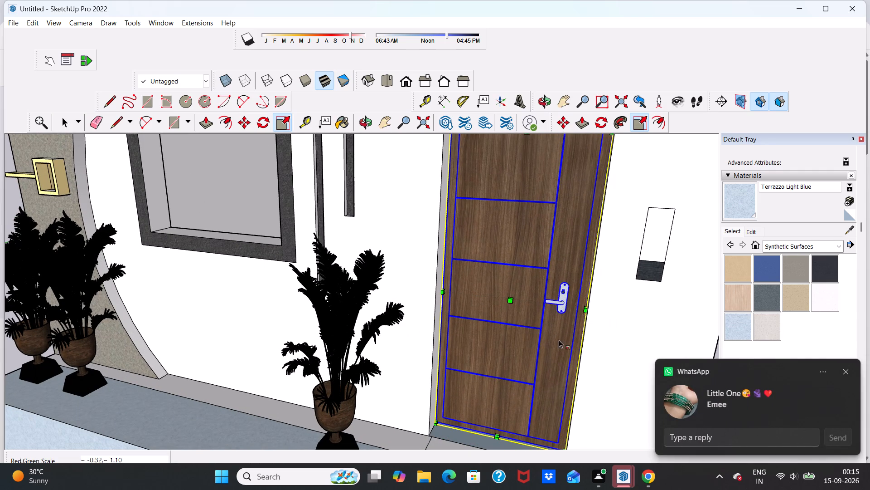
scroll(552, 347, down, 12)
scroll(543, 374, up, 10)
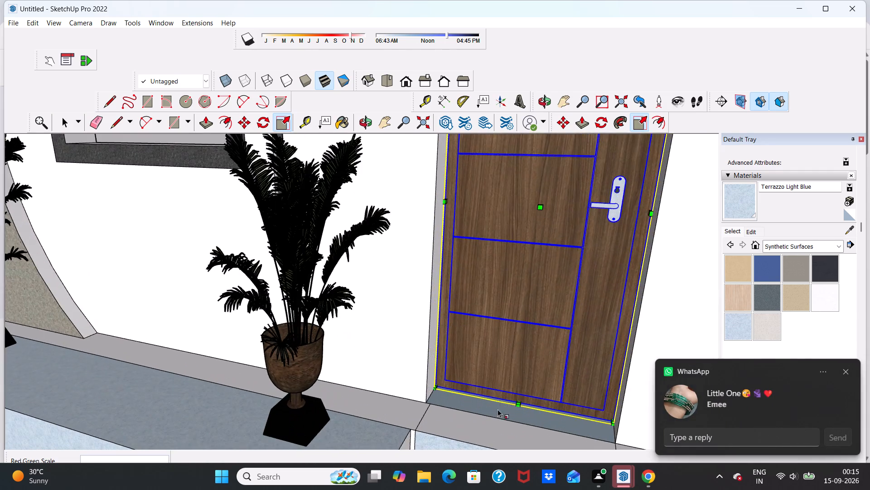
scroll(498, 409, up, 4)
scroll(496, 402, down, 20)
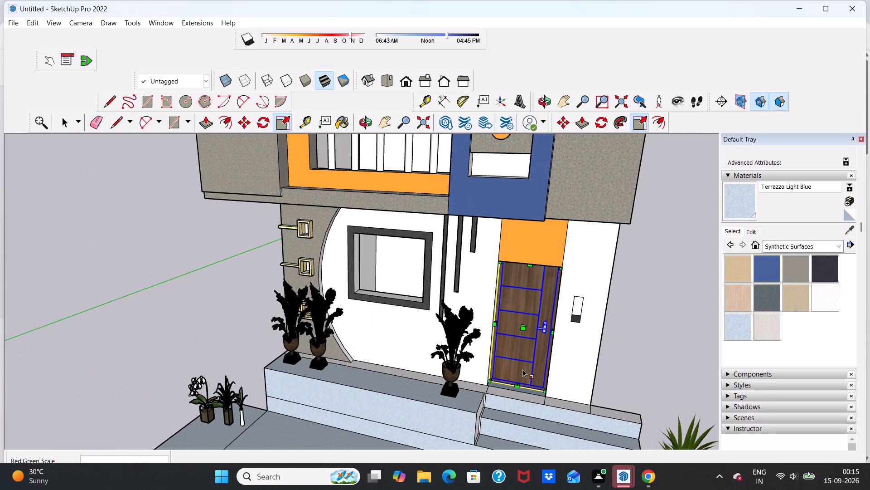
click(637, 338)
key(space)
click(637, 338)
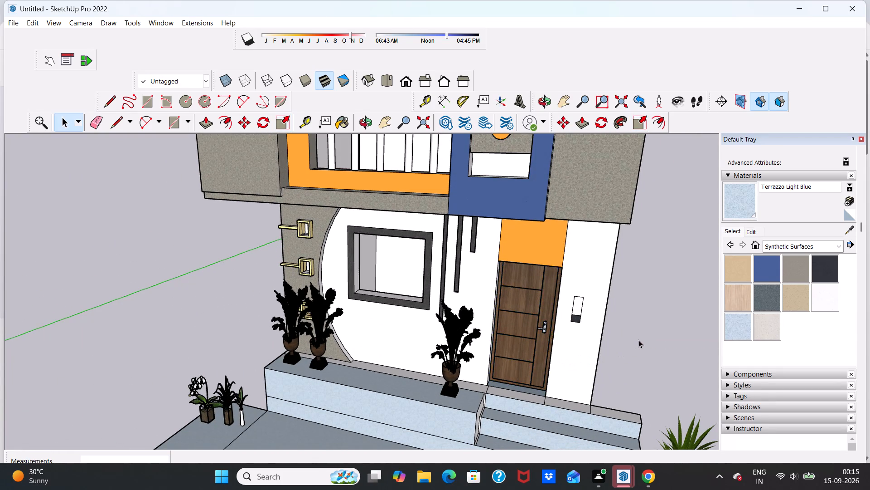
Scale the door uniformly by about 1.02 from its top handle-side corner grip up to the orange panel, then deselect it.
scroll(503, 314, up, 9)
scroll(533, 296, down, 4)
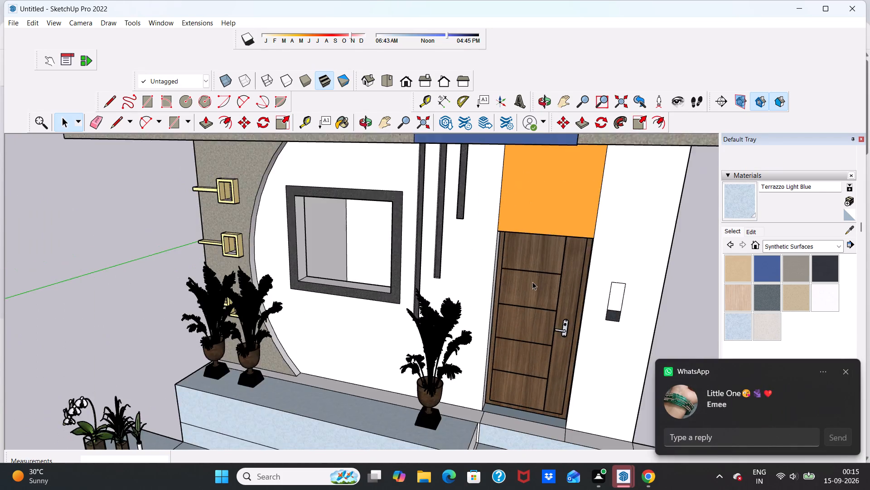
scroll(532, 282, down, 15)
middle_drag(545, 336, 586, 302)
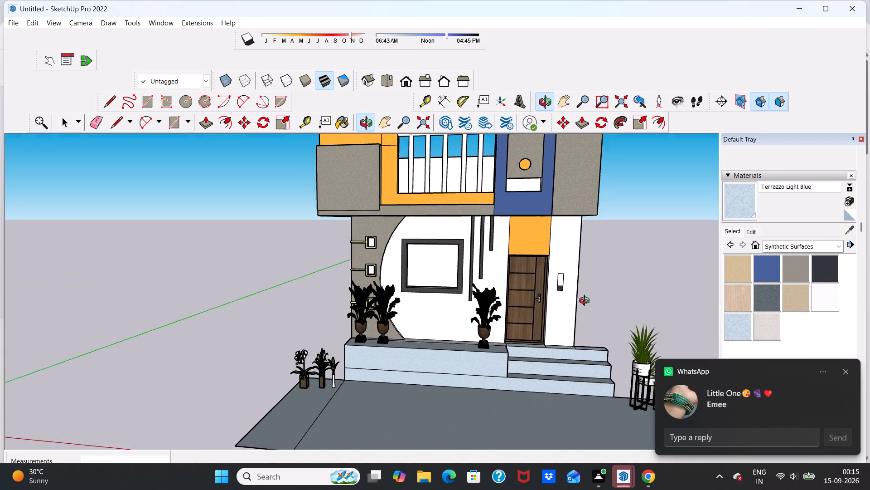
middle_drag(586, 302, 585, 304)
scroll(540, 288, up, 11)
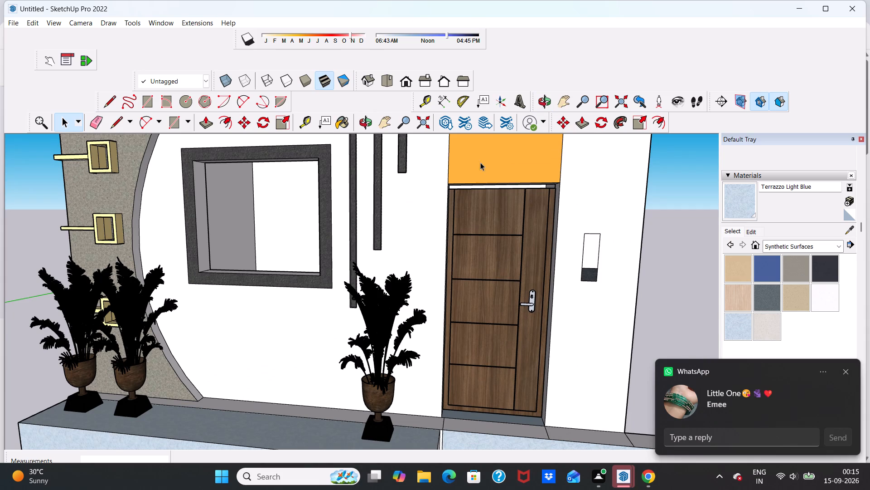
scroll(480, 160, up, 8)
click(553, 272)
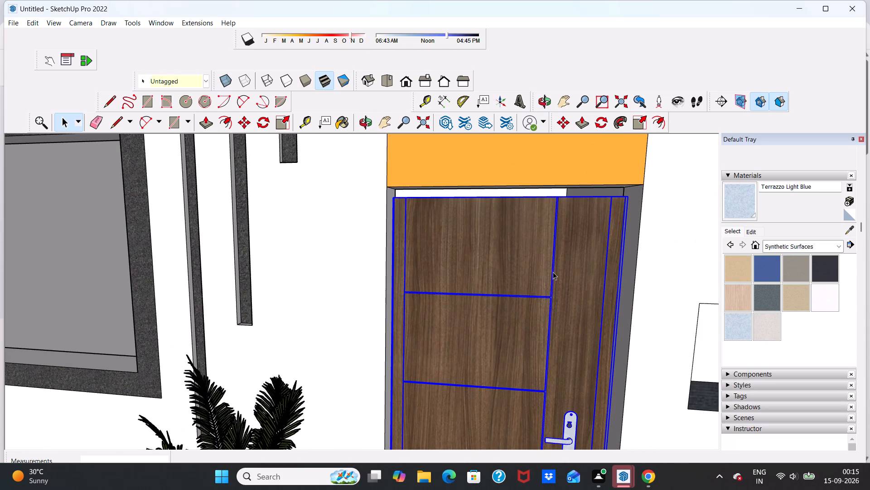
click(637, 122)
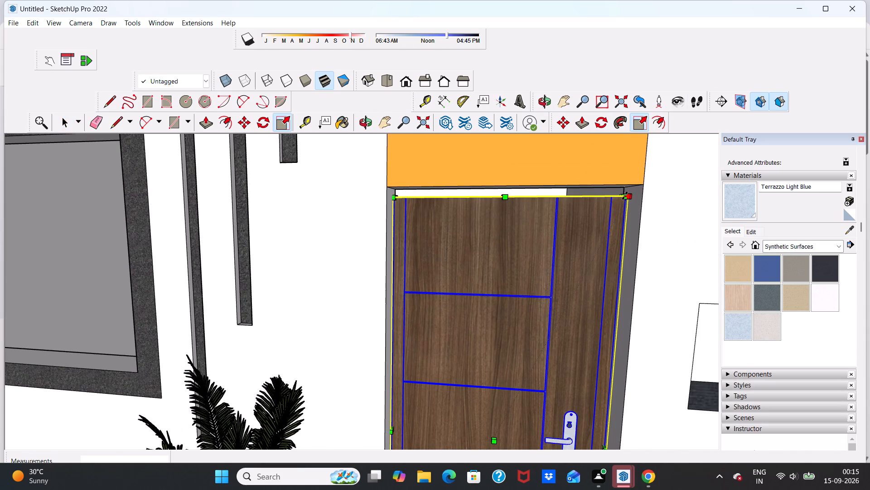
click(625, 196)
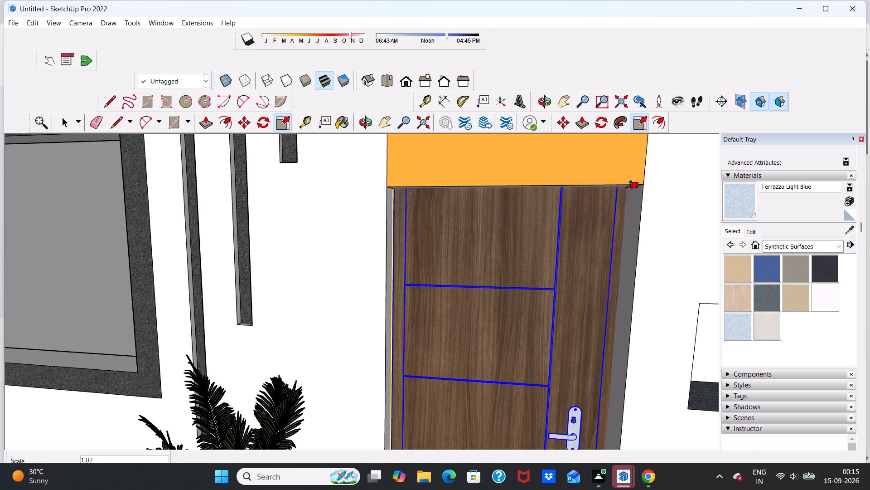
click(629, 185)
key(space)
scroll(599, 234, down, 9)
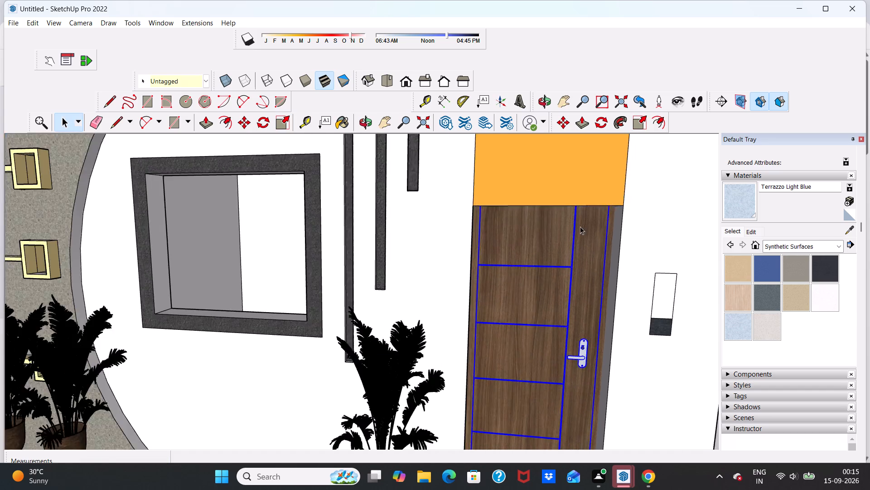
scroll(580, 226, down, 8)
key(space)
click(175, 332)
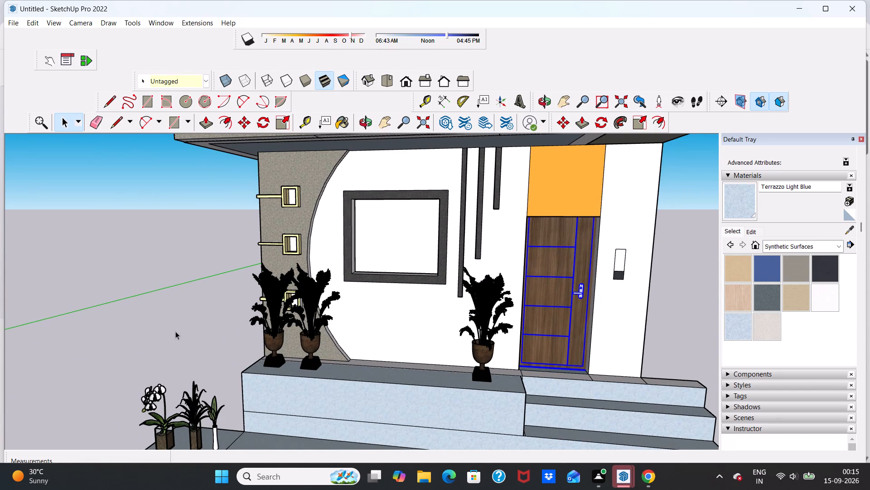
Examine the fitted door, window and front facade of the house from near and far.
scroll(517, 316, down, 5)
scroll(581, 355, up, 13)
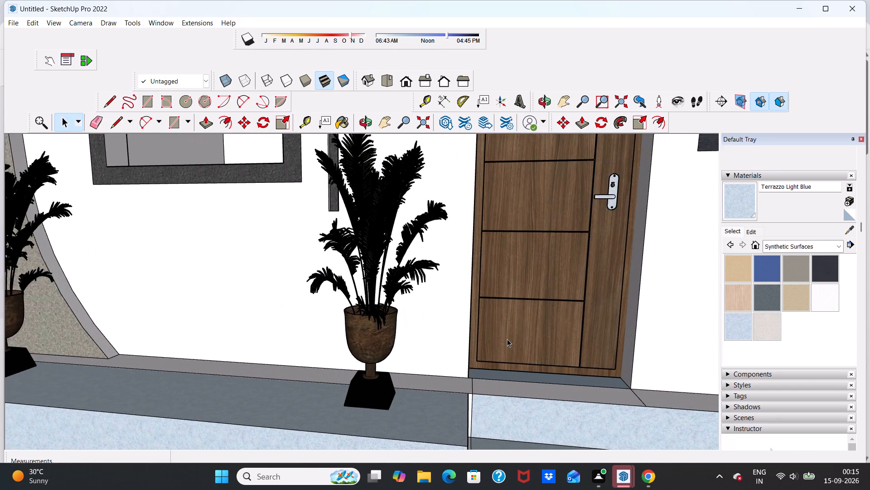
scroll(507, 339, down, 20)
scroll(507, 339, down, 2)
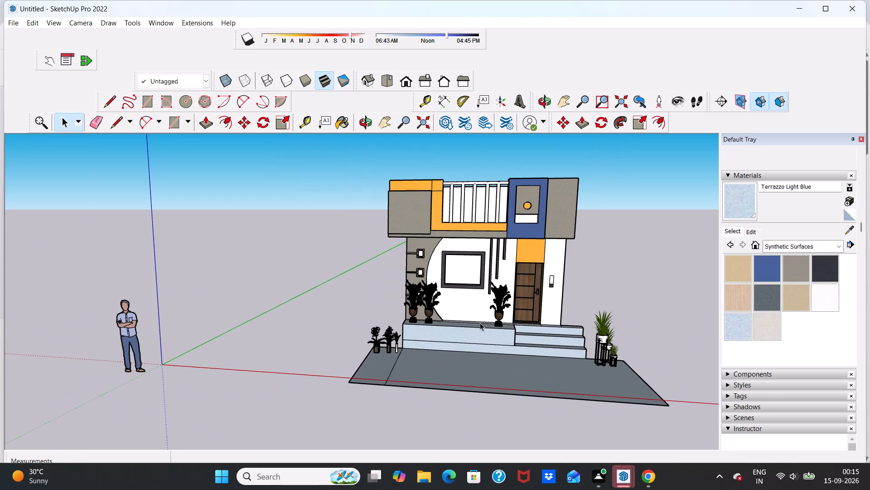
scroll(479, 322, up, 2)
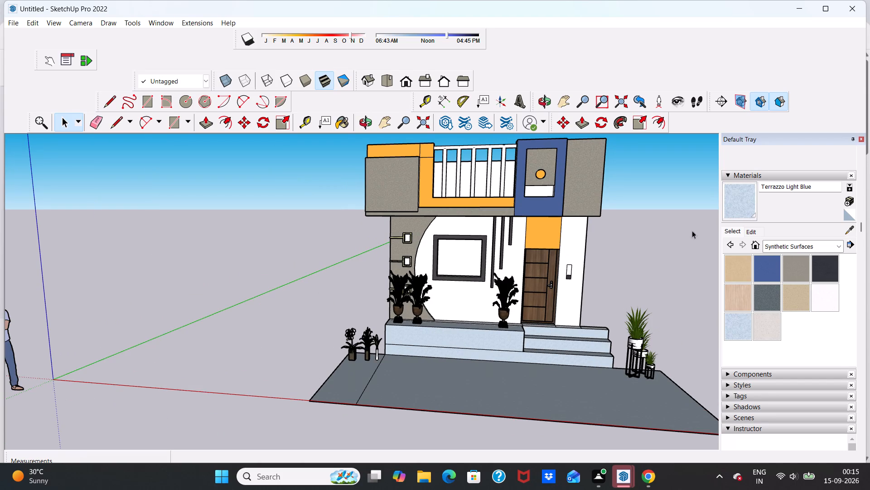
scroll(469, 276, up, 6)
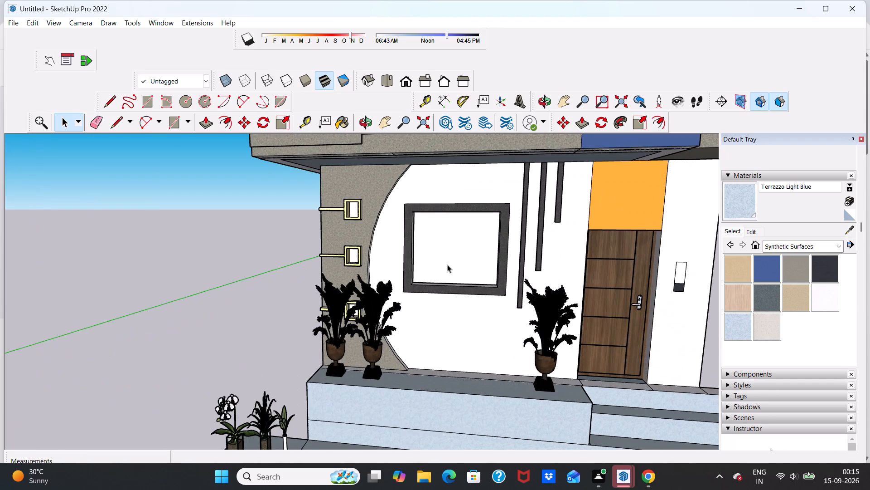
scroll(446, 269, down, 4)
middle_drag(438, 270, 467, 285)
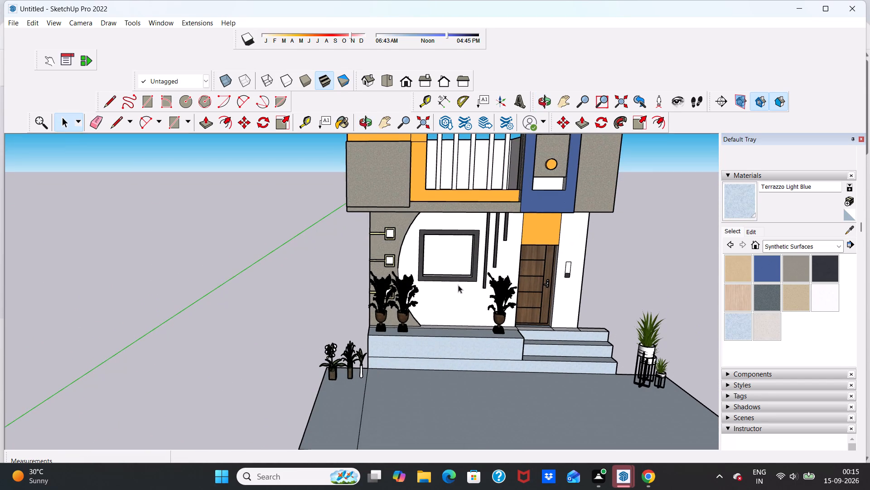
middle_drag(458, 285, 427, 302)
scroll(447, 260, up, 11)
scroll(435, 263, down, 8)
middle_drag(450, 276, 466, 240)
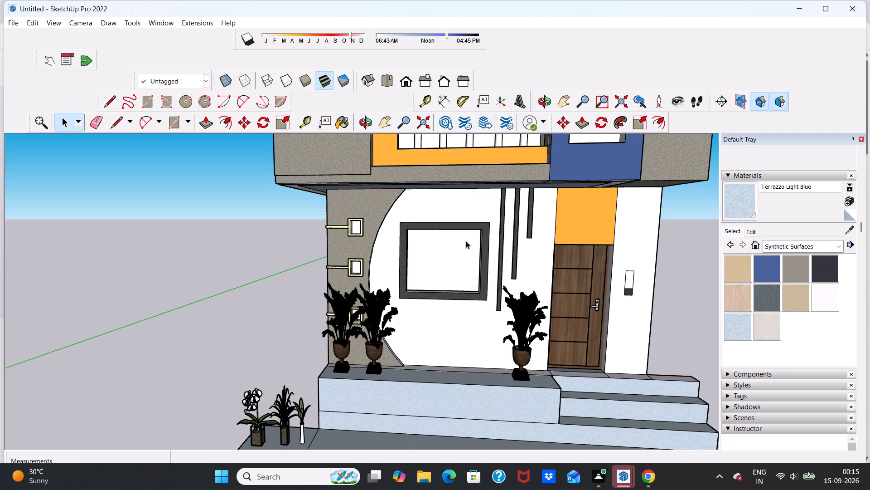
middle_drag(429, 270, 463, 275)
scroll(454, 265, down, 7)
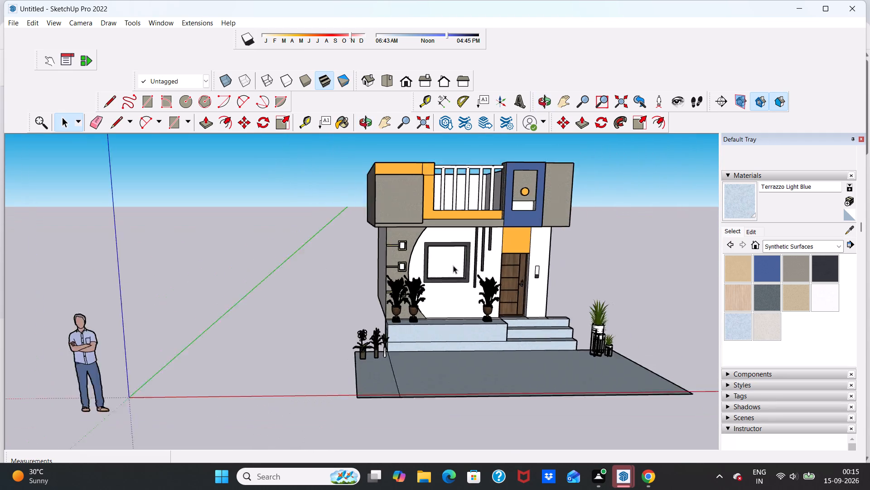
scroll(453, 265, down, 3)
middle_drag(477, 286, 435, 286)
scroll(454, 256, up, 8)
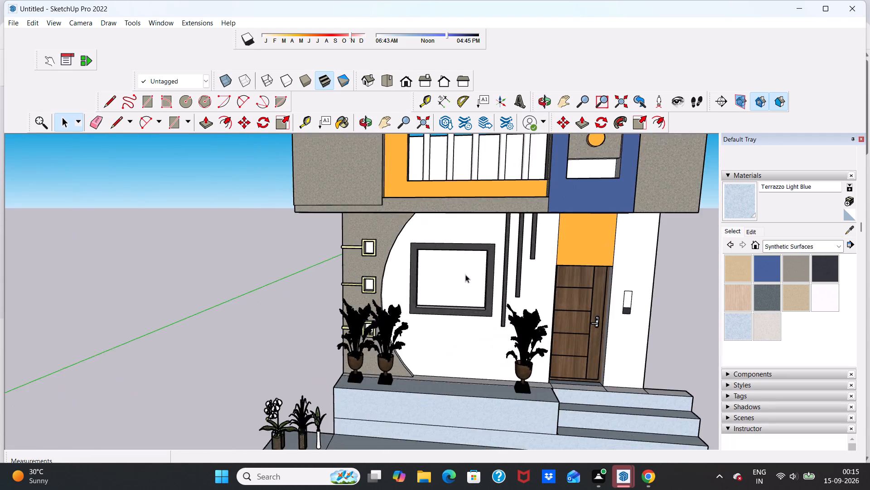
scroll(465, 274, up, 3)
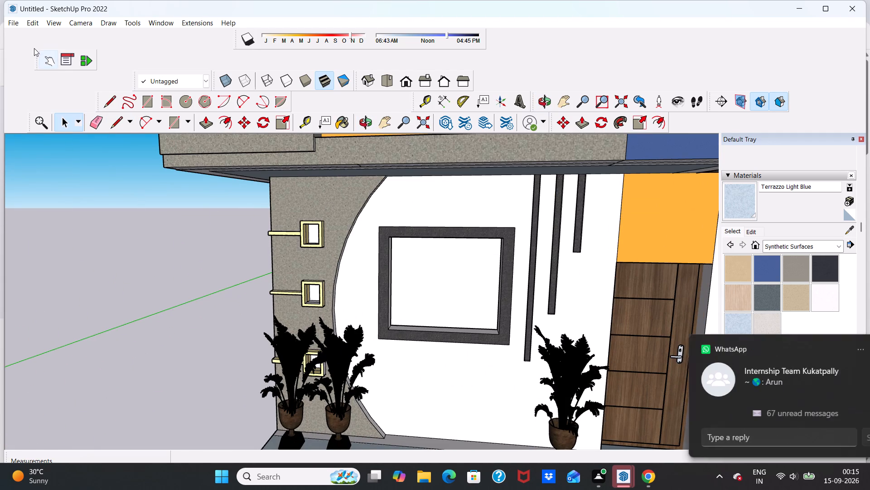
Browse the importable files in the Downloads folder for a window model suited to the house's front facade.
click(14, 20)
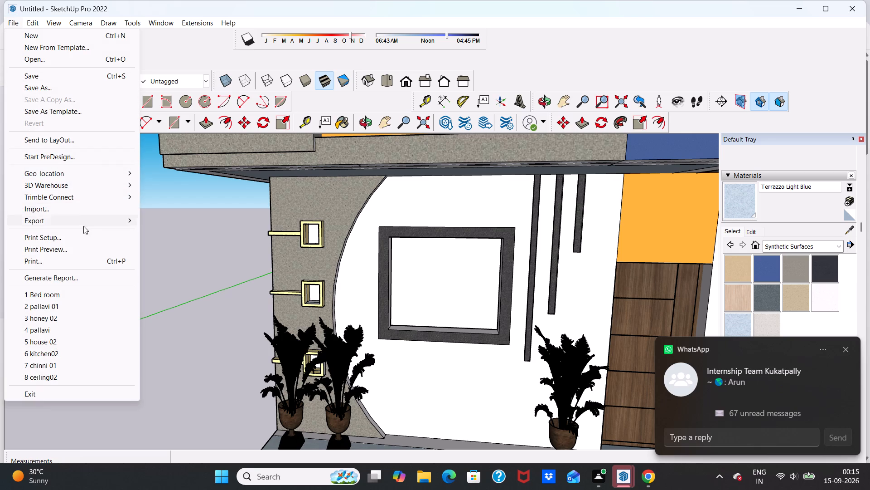
click(81, 211)
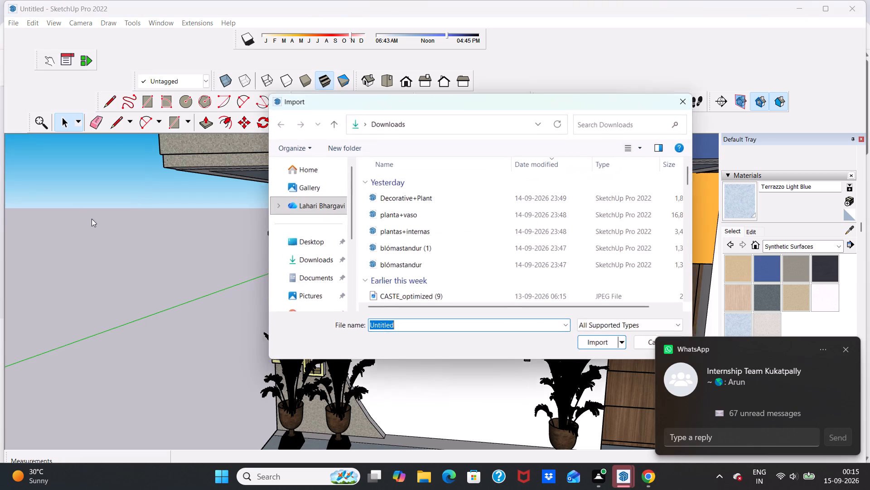
scroll(424, 257, down, 1)
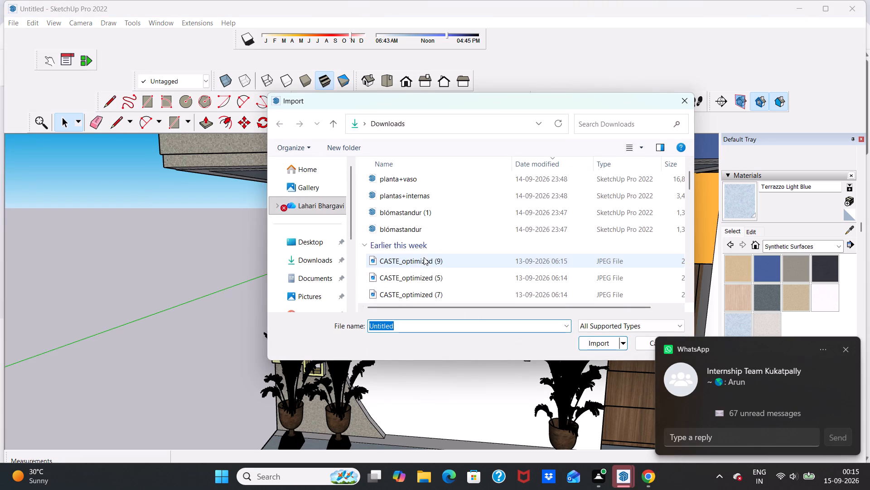
scroll(423, 259, down, 3)
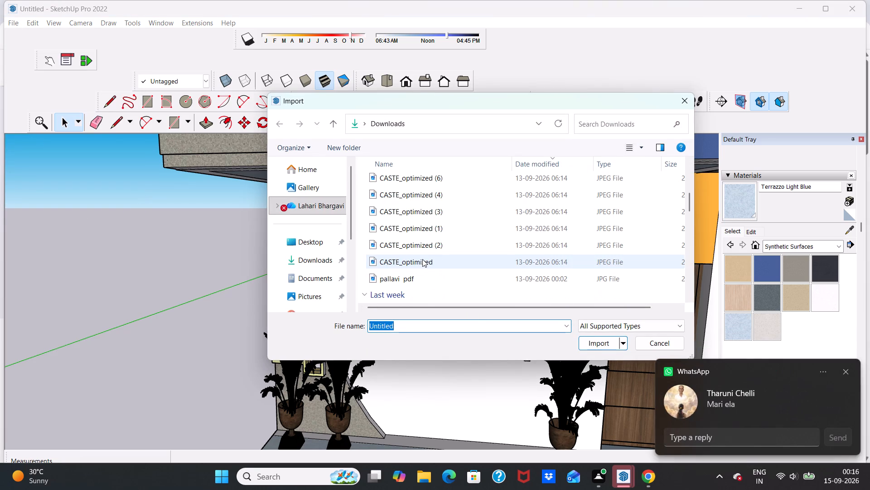
scroll(418, 260, down, 2)
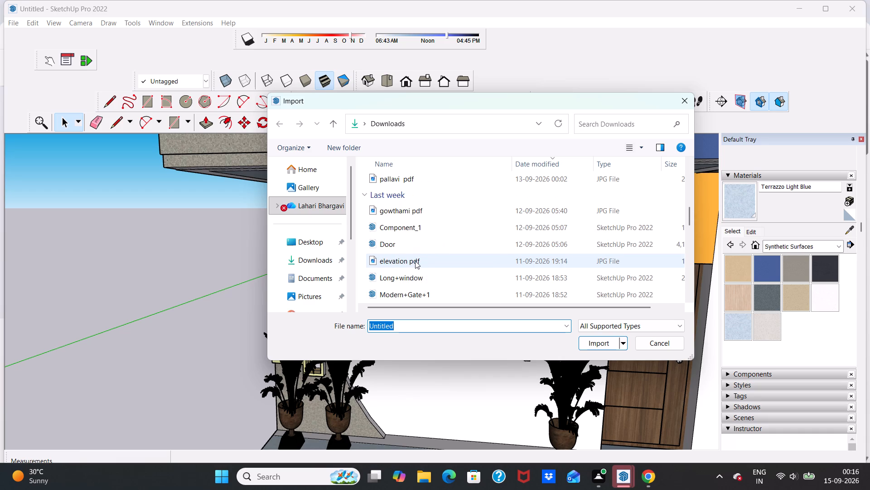
scroll(409, 262, down, 1)
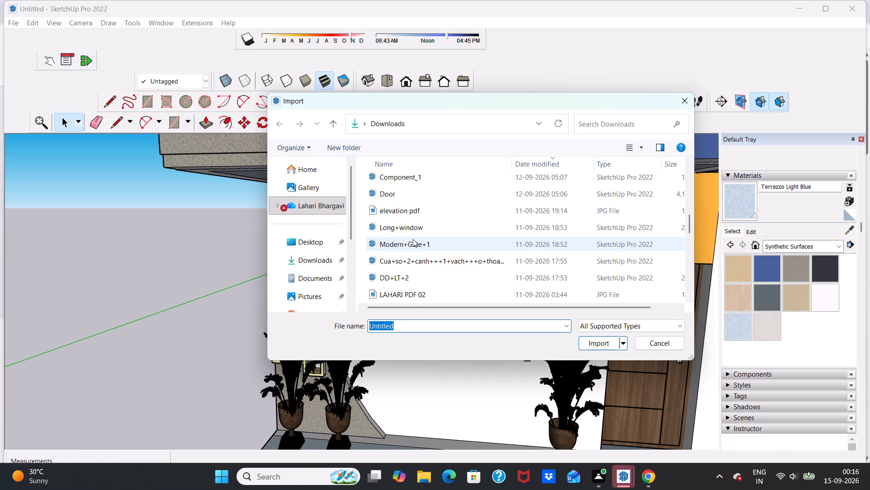
scroll(409, 244, down, 1)
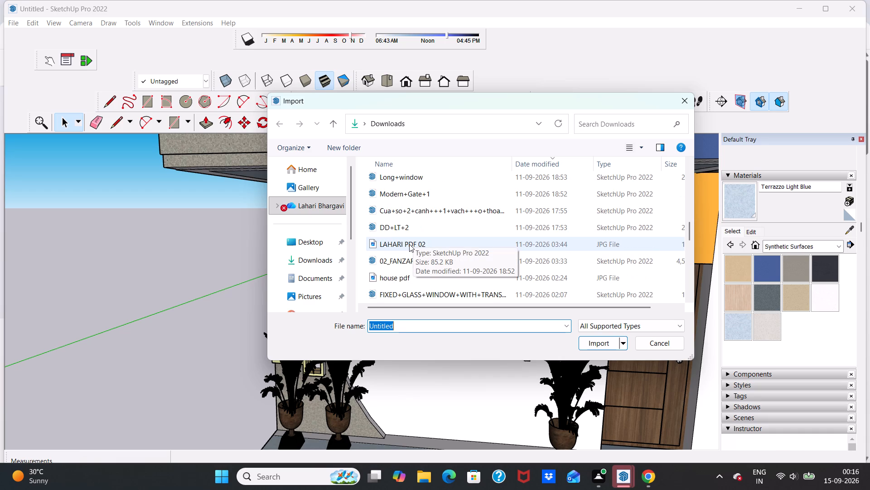
scroll(407, 244, down, 1)
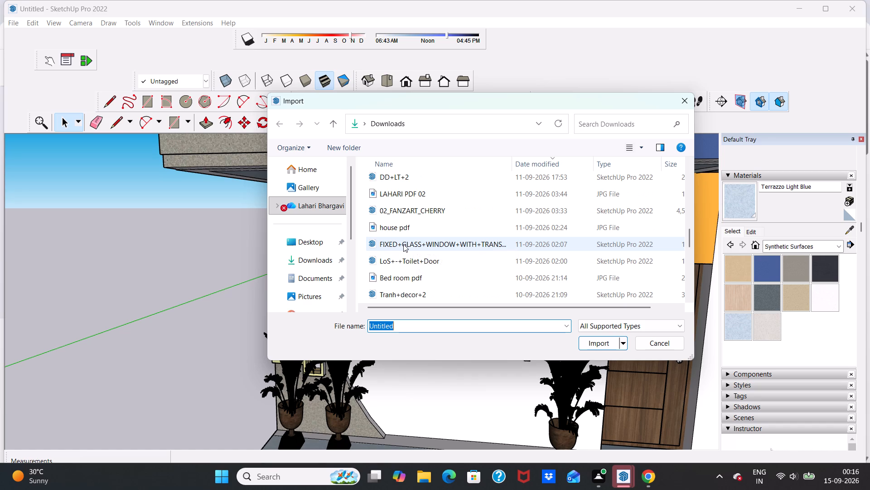
scroll(403, 244, down, 2)
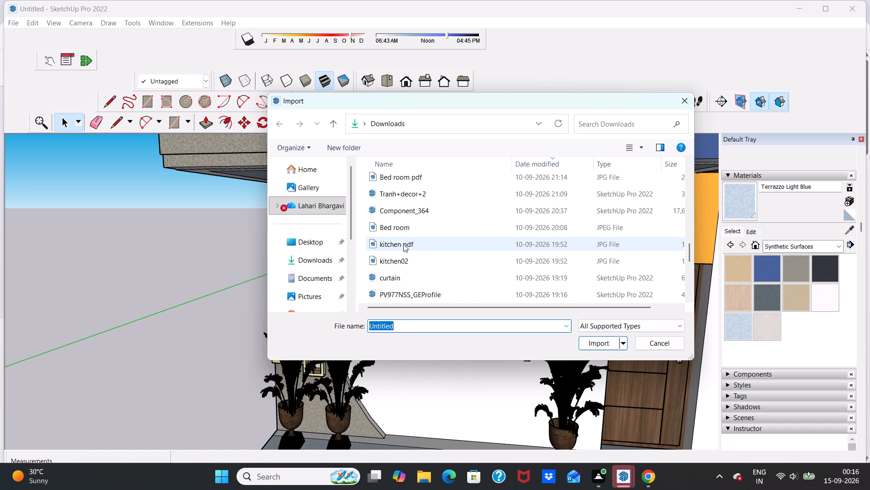
scroll(402, 245, down, 2)
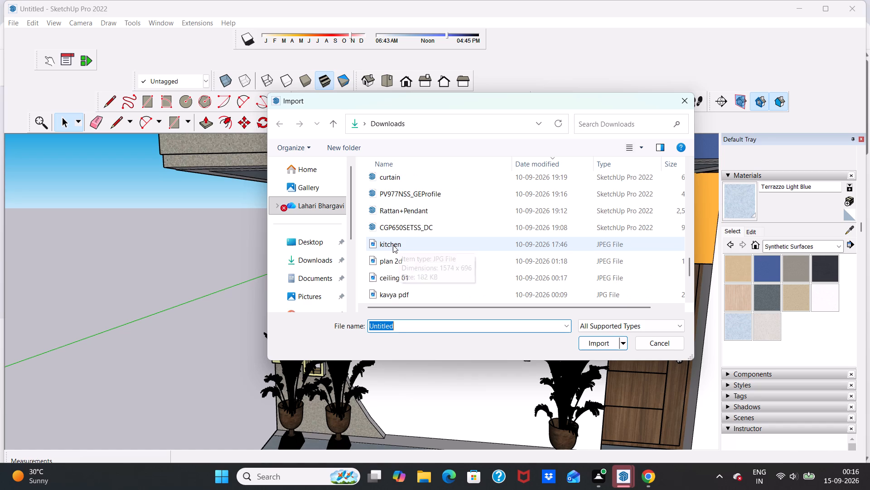
scroll(389, 245, down, 2)
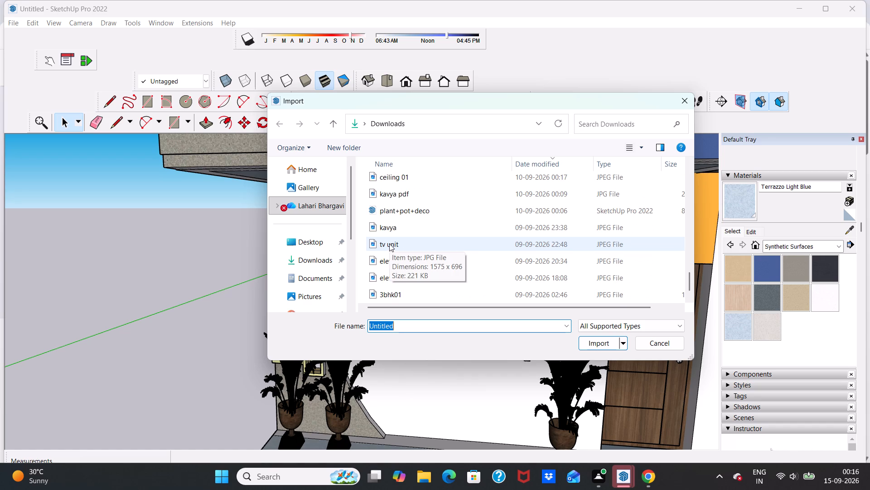
scroll(389, 244, down, 6)
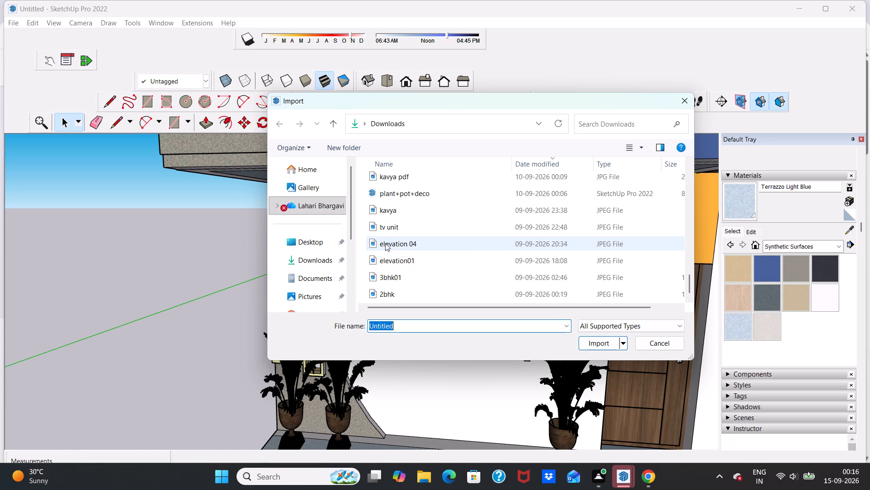
scroll(384, 249, up, 5)
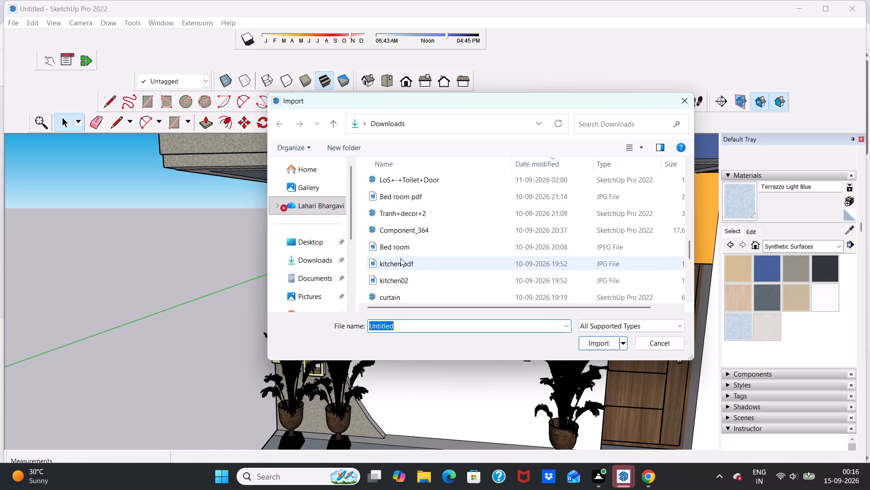
scroll(401, 258, up, 1)
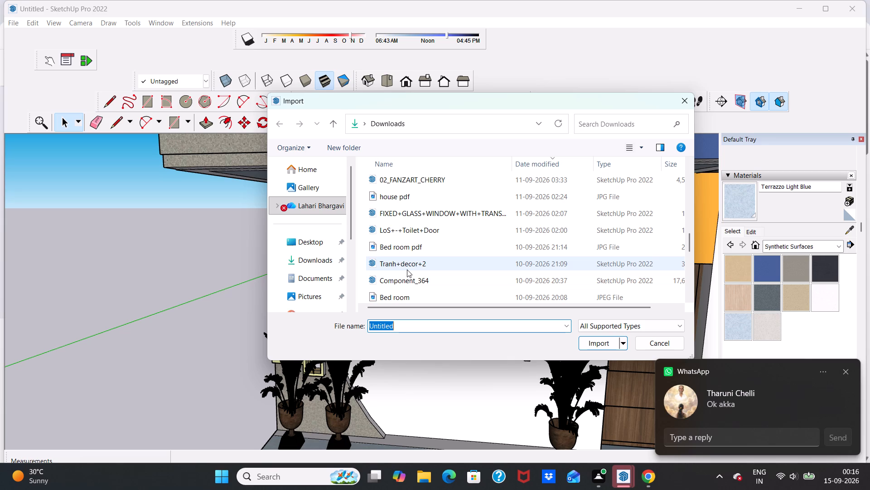
scroll(406, 269, down, 2)
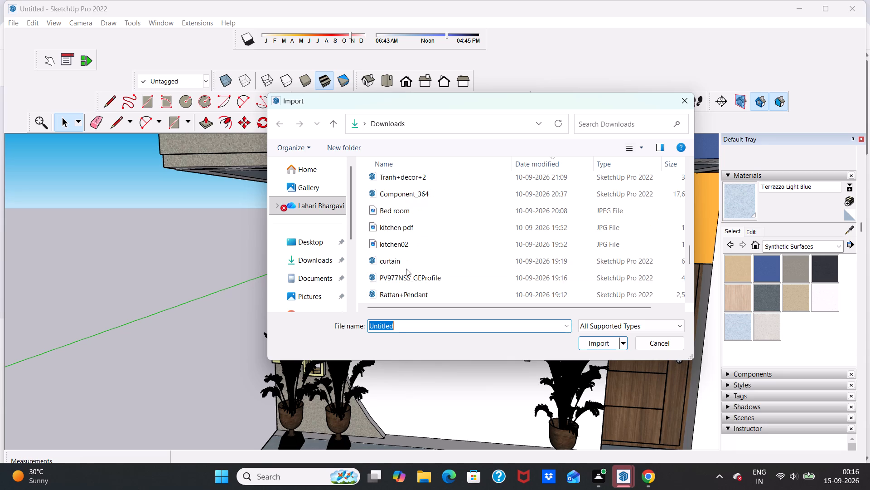
scroll(406, 269, down, 1)
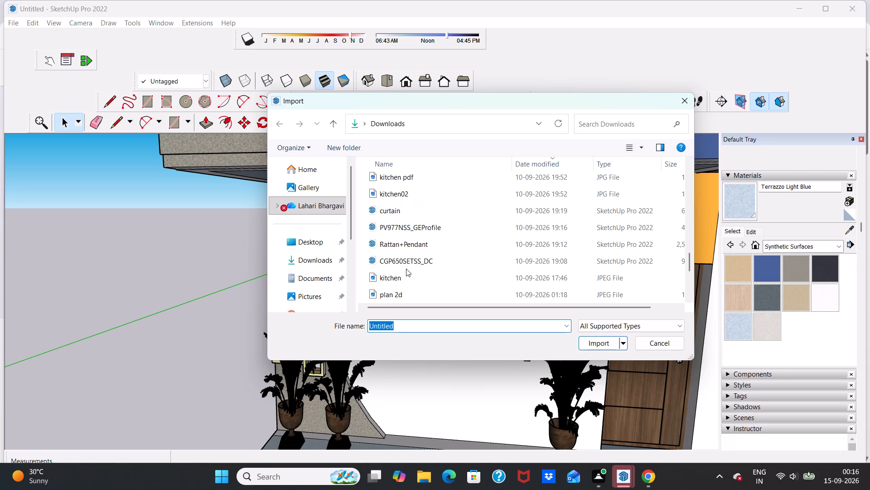
scroll(406, 269, down, 1)
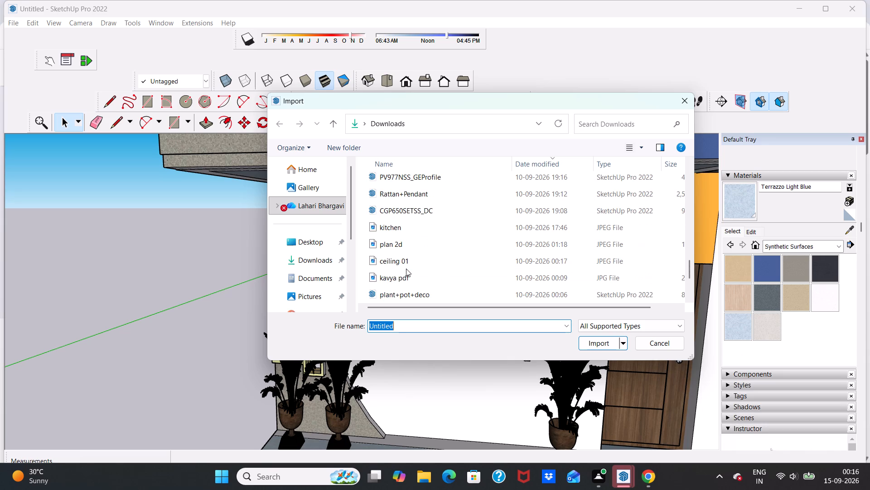
scroll(406, 269, down, 1)
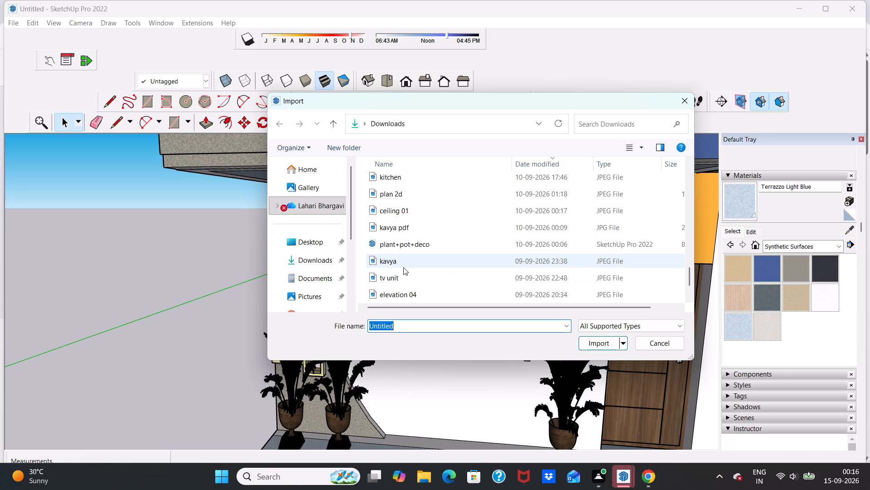
scroll(403, 267, down, 2)
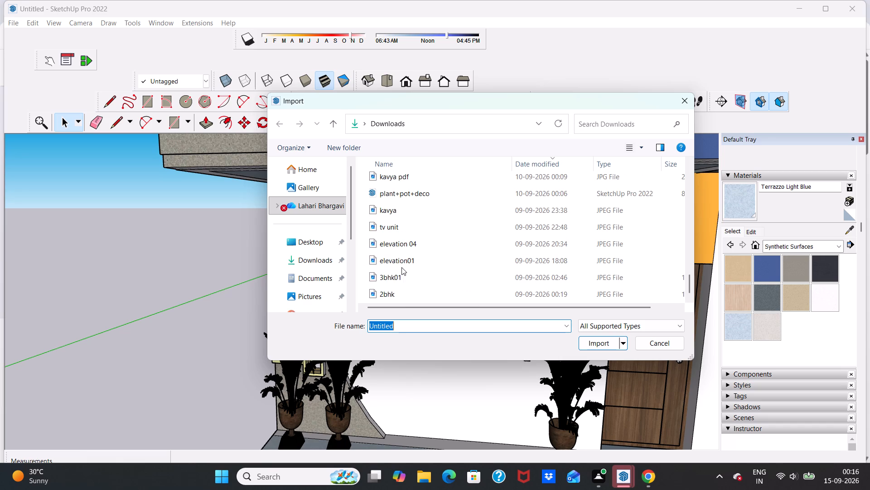
scroll(401, 267, up, 7)
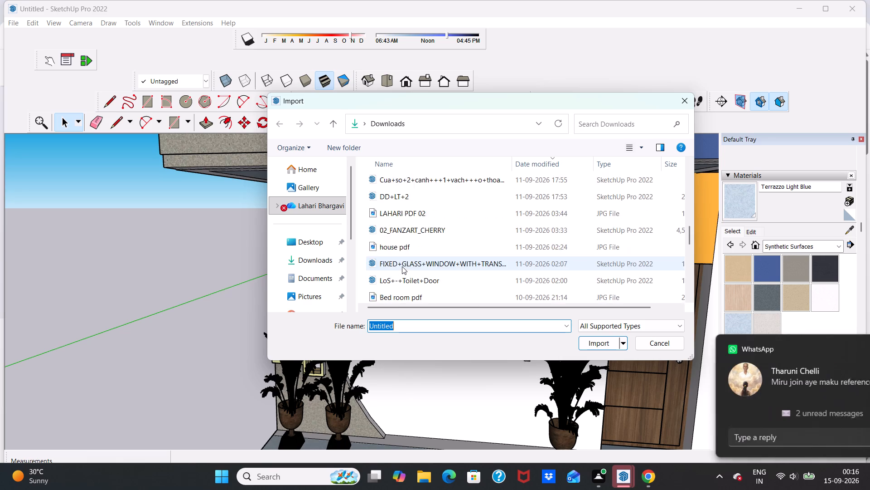
scroll(402, 266, up, 8)
scroll(404, 266, down, 1)
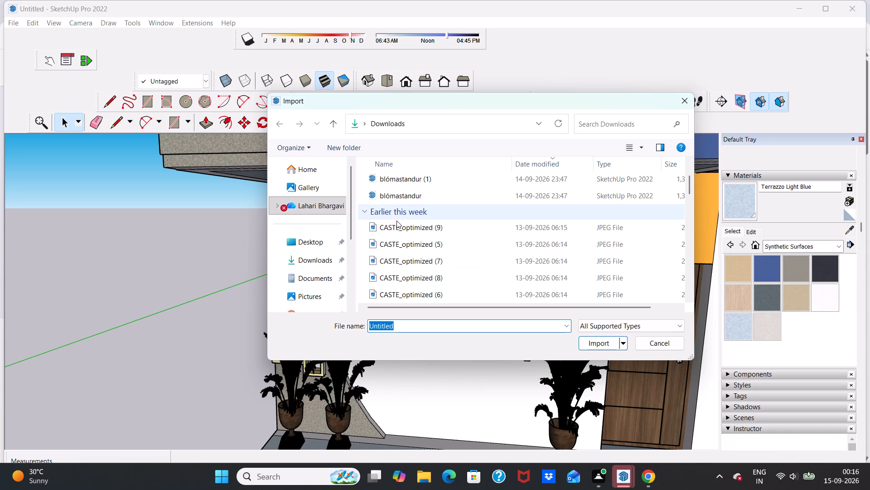
scroll(400, 271, down, 2)
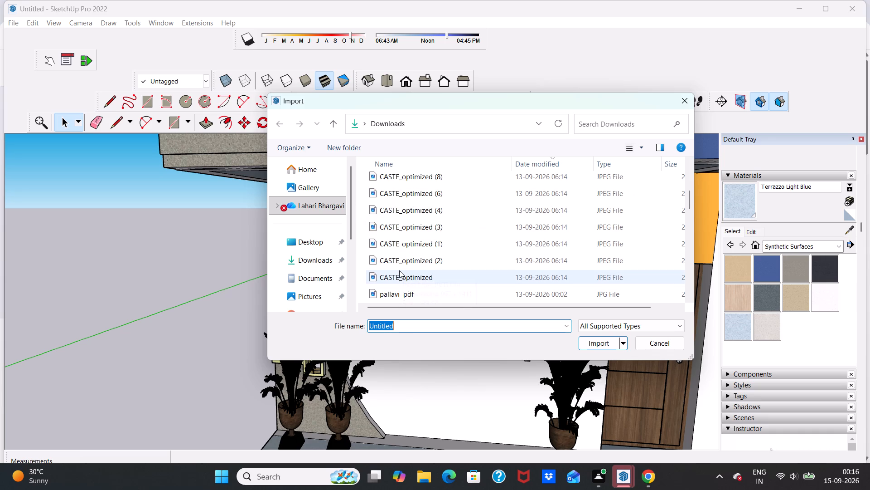
scroll(399, 270, down, 2)
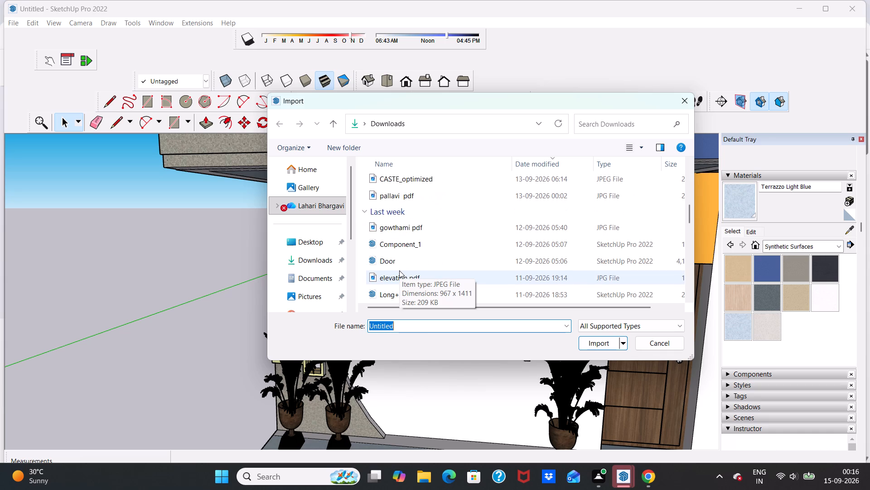
scroll(399, 270, up, 5)
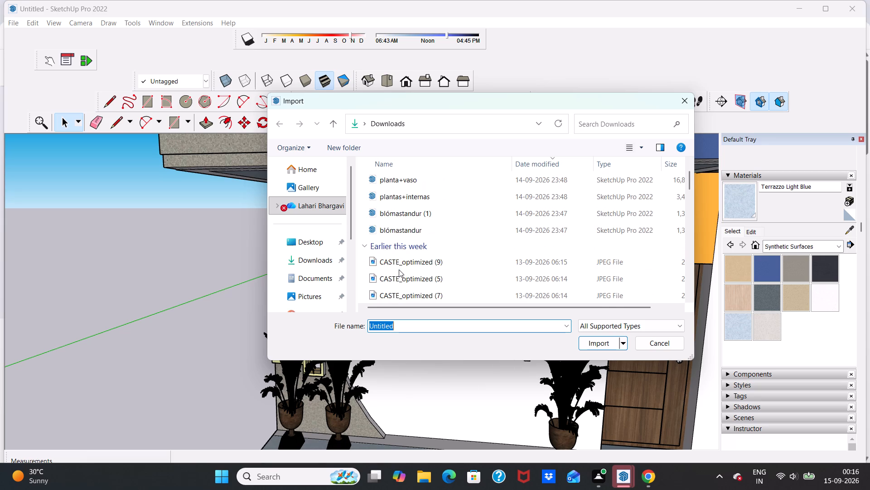
scroll(399, 269, up, 1)
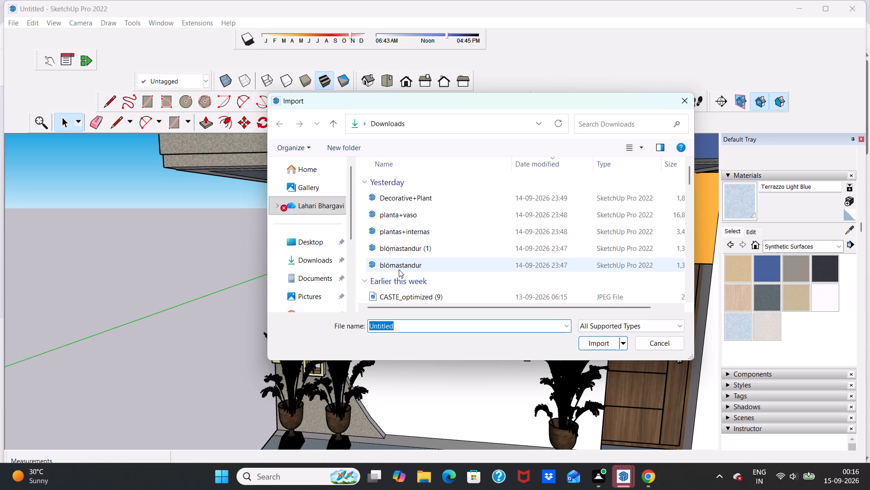
scroll(399, 269, down, 1)
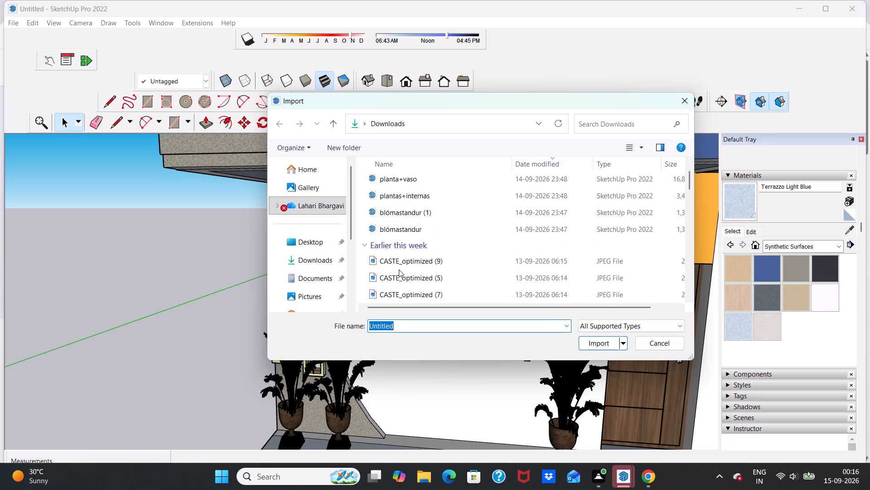
scroll(399, 269, down, 2)
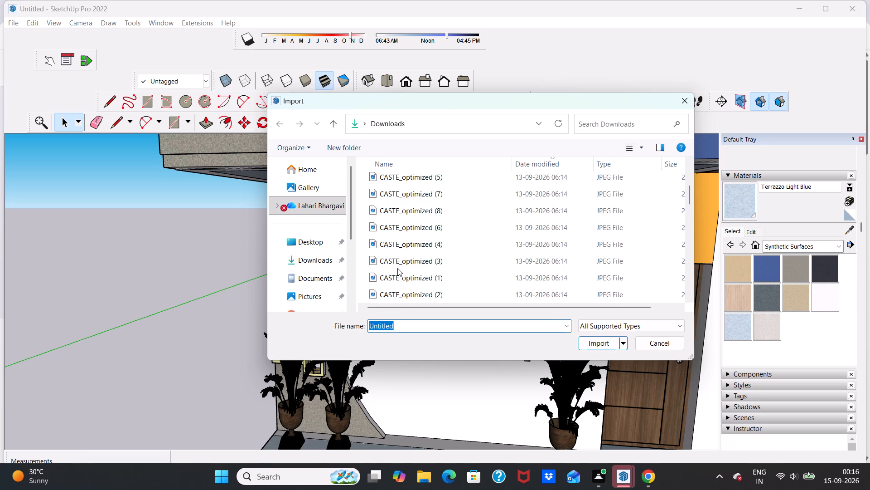
scroll(397, 268, down, 1)
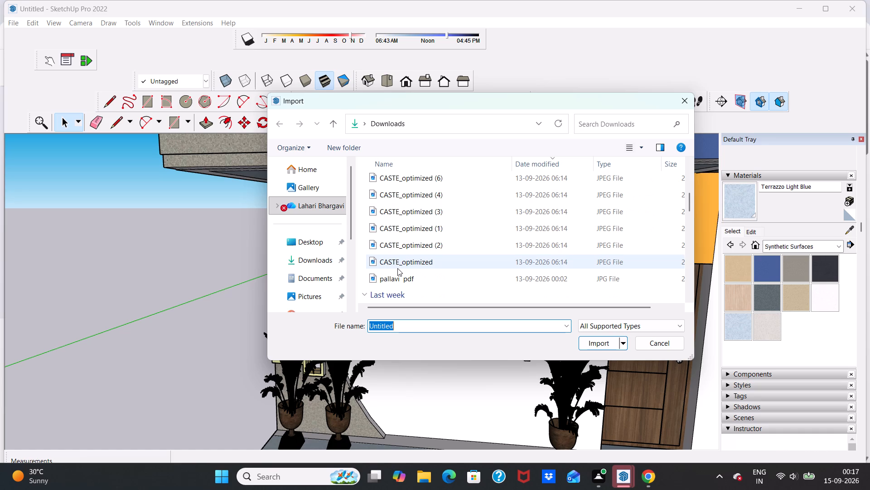
scroll(397, 268, down, 2)
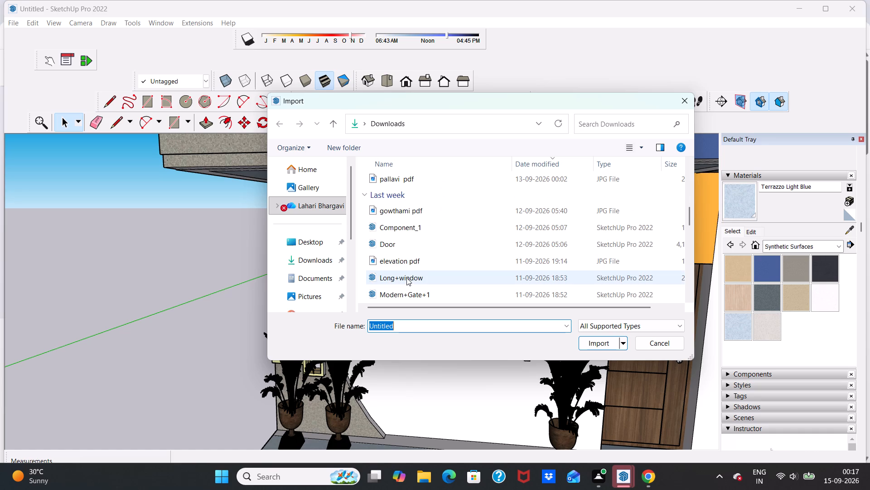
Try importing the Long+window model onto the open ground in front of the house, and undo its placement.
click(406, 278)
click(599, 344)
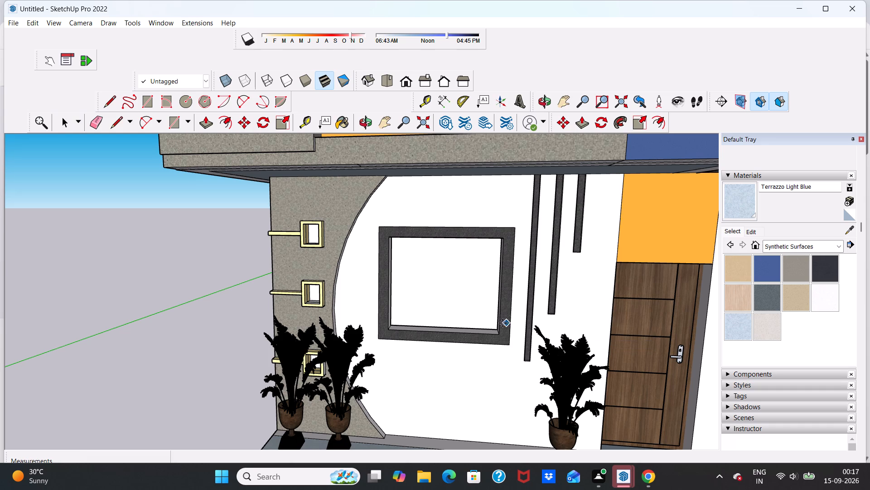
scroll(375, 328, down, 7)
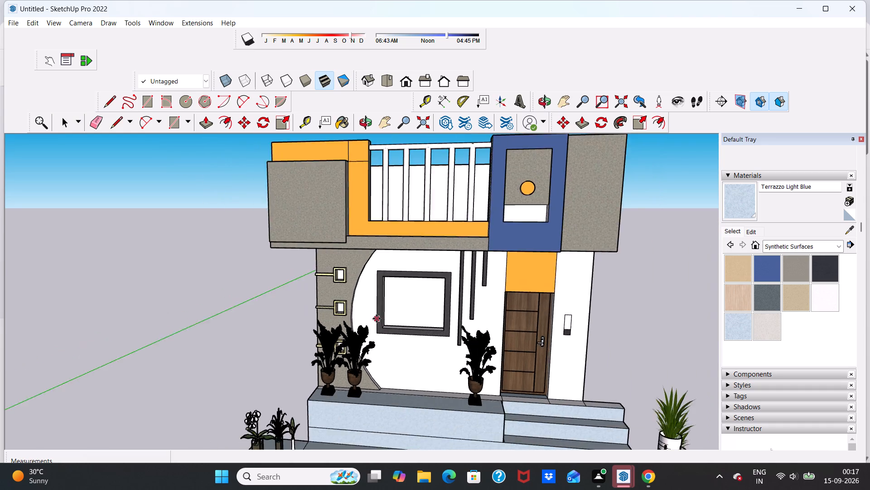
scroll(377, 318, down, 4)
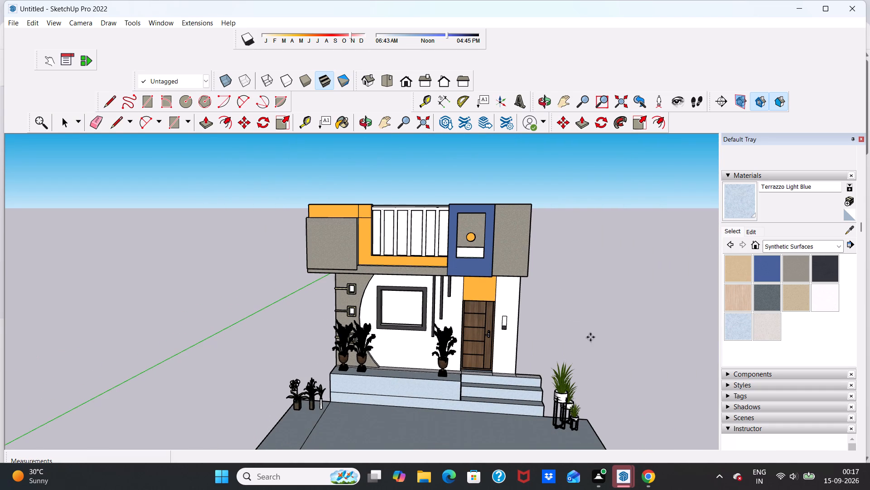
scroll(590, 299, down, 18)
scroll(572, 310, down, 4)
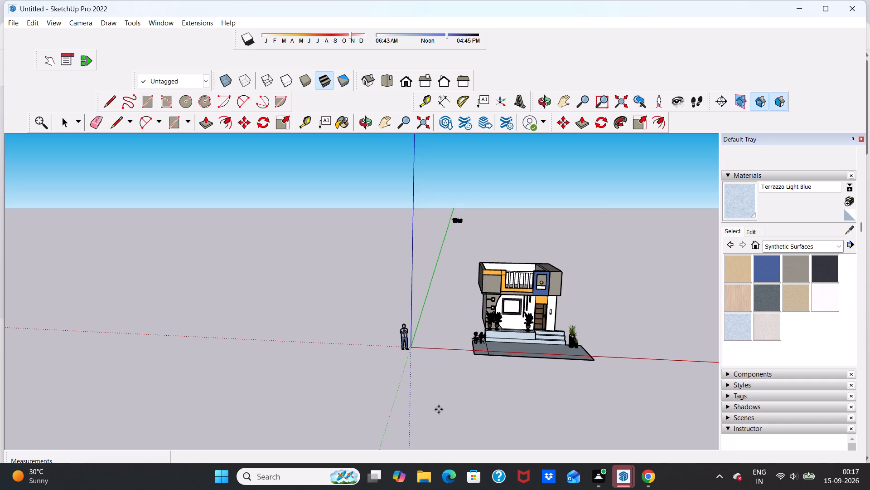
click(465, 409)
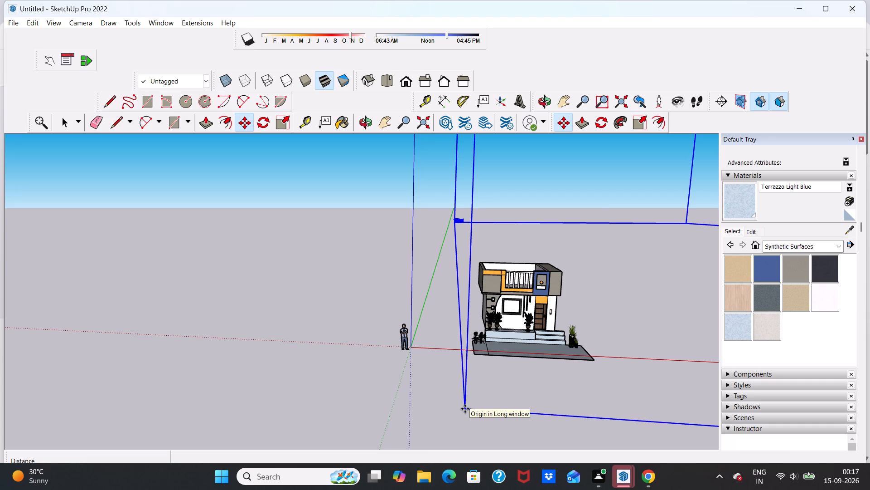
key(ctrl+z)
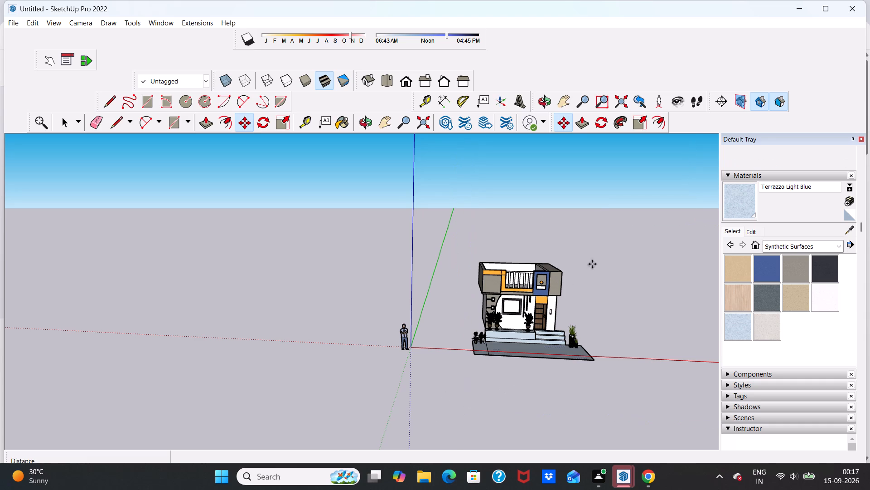
Examine the house's front facade and its empty window opening from near and far.
scroll(597, 255, up, 5)
scroll(522, 373, up, 9)
scroll(524, 340, down, 9)
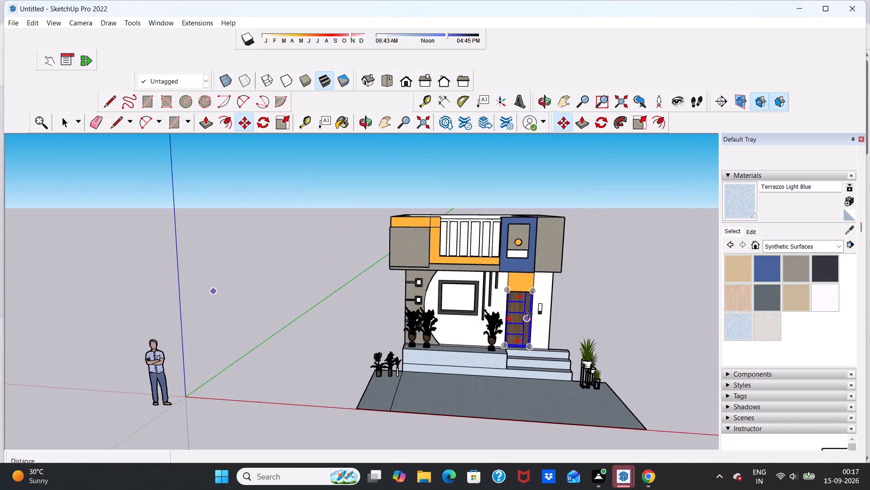
scroll(528, 314, down, 3)
key(space)
key(space)
key(space)
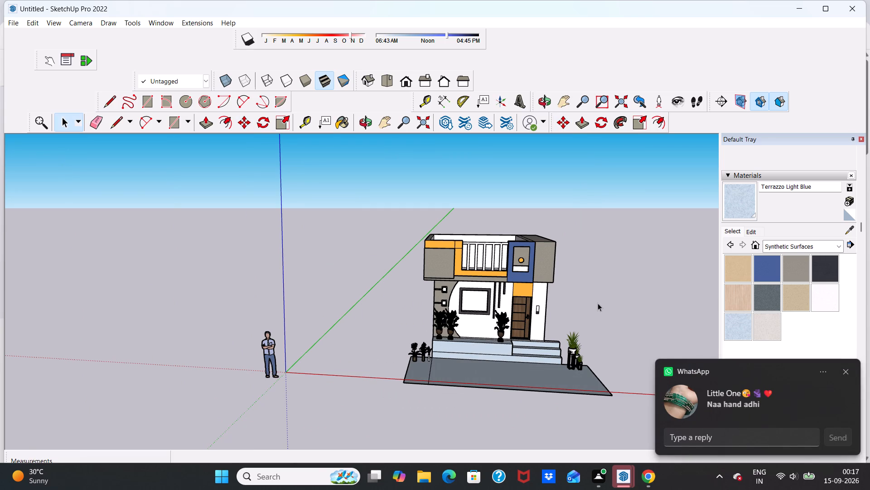
scroll(602, 289, down, 6)
scroll(678, 132, up, 1)
scroll(649, 26, down, 4)
scroll(646, 284, up, 5)
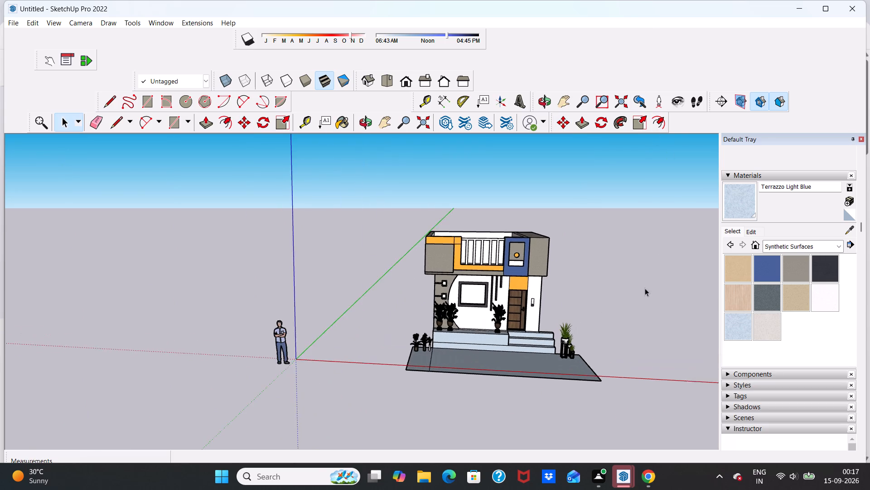
scroll(645, 288, up, 4)
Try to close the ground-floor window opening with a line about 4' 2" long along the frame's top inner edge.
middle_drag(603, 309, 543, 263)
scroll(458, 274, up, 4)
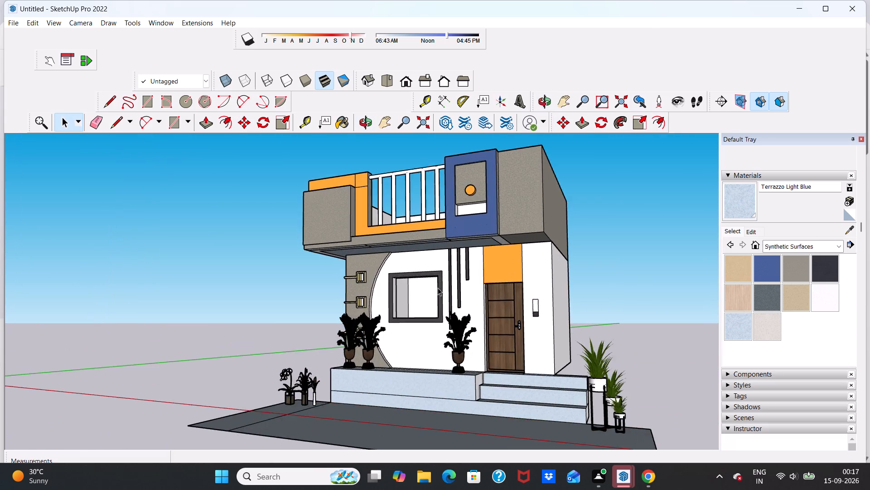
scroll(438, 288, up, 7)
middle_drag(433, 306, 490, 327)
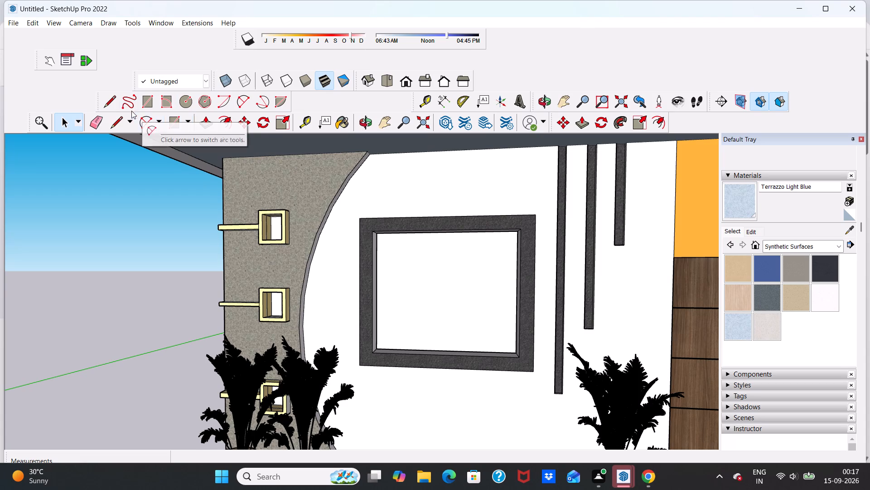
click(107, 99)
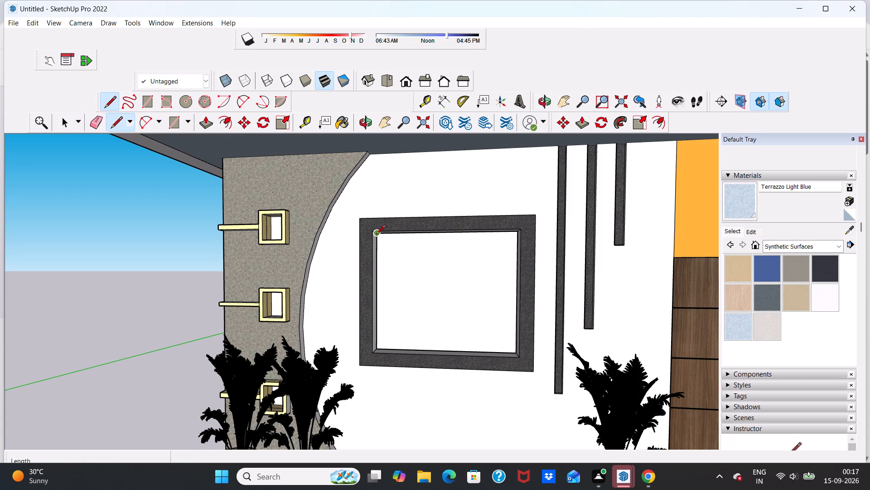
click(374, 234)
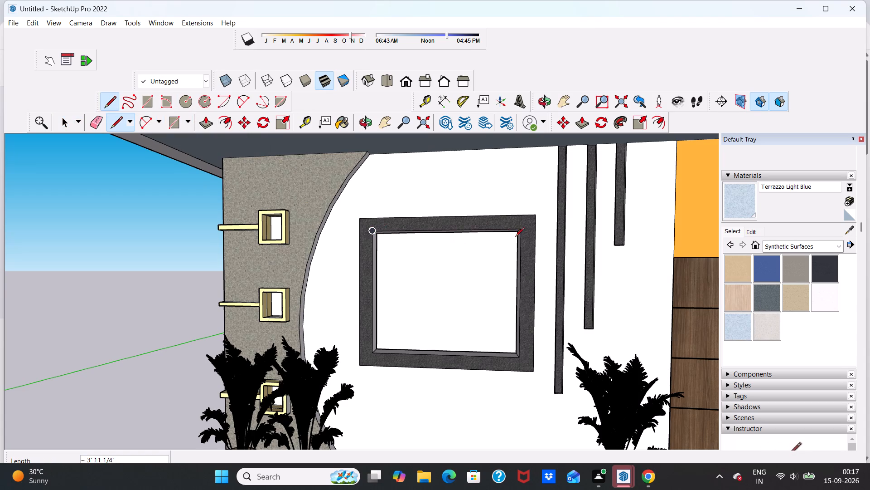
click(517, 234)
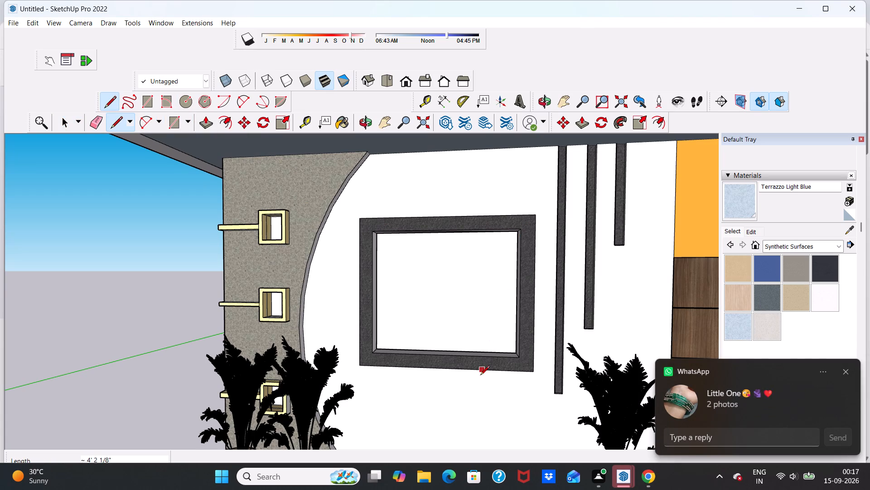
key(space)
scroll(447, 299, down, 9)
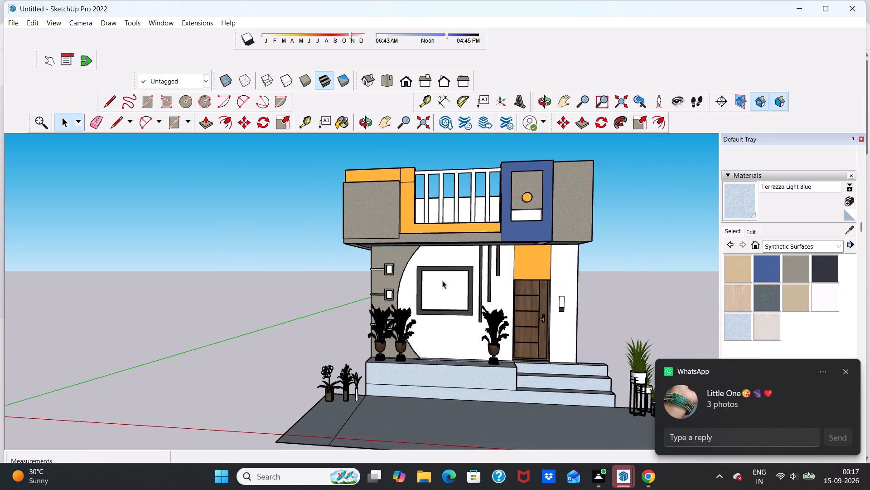
Draw a line about 4' 1" long between the frame's front top inner corners to close the window opening with a face.
middle_drag(456, 277, 324, 341)
scroll(437, 321, down, 4)
scroll(431, 320, up, 2)
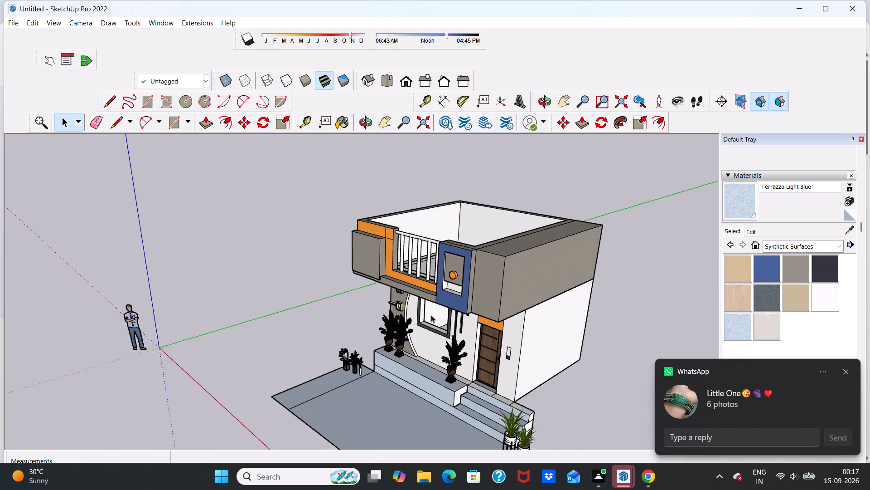
scroll(431, 315, up, 4)
middle_drag(433, 334, 458, 290)
scroll(411, 270, up, 5)
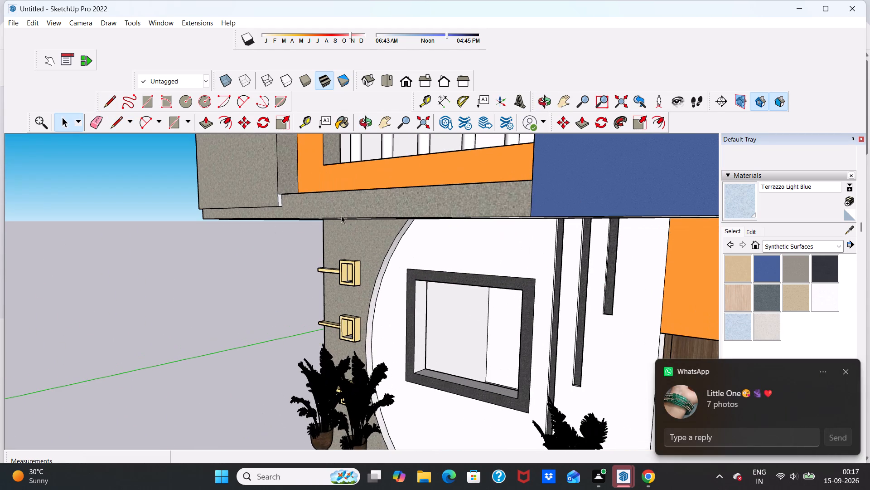
click(113, 117)
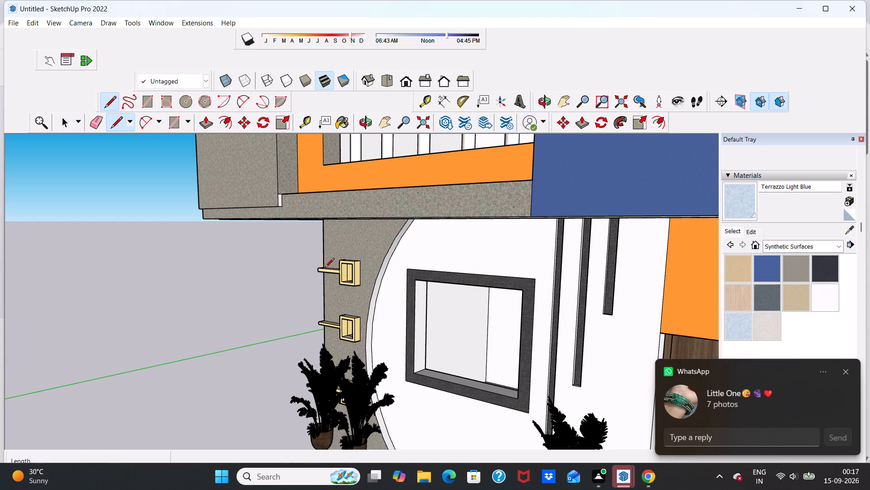
click(417, 281)
click(523, 291)
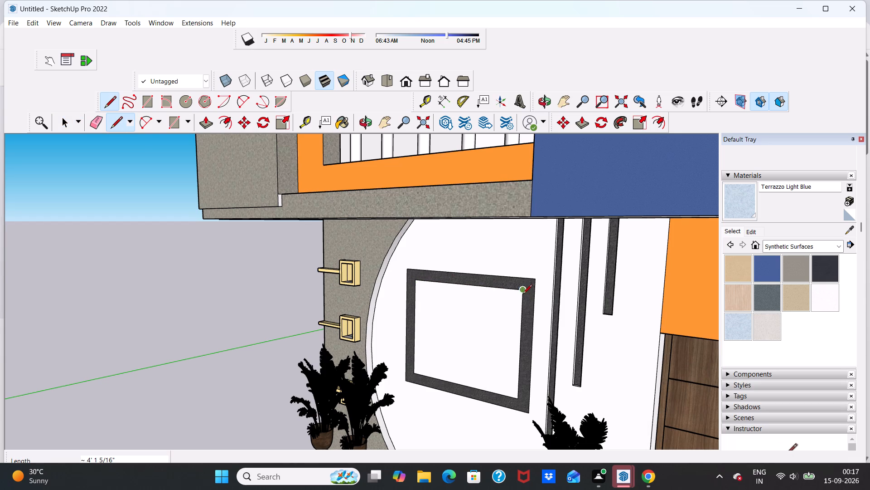
key(space)
Divide the window face into three panes with two vertical lines, each about 3' 6" long, between the frame's top and bottom inner edges.
scroll(471, 376, down, 5)
middle_drag(456, 342, 471, 343)
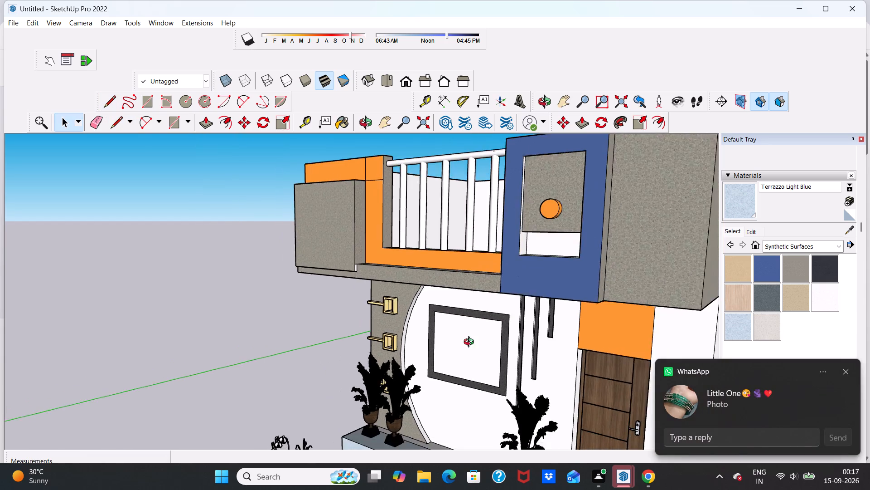
middle_drag(471, 343, 566, 340)
scroll(440, 318, up, 5)
middle_drag(469, 318, 493, 311)
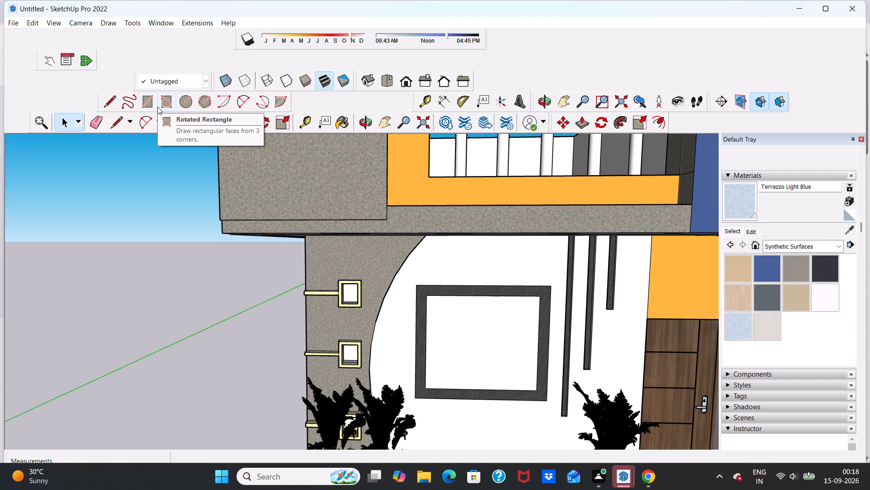
click(113, 124)
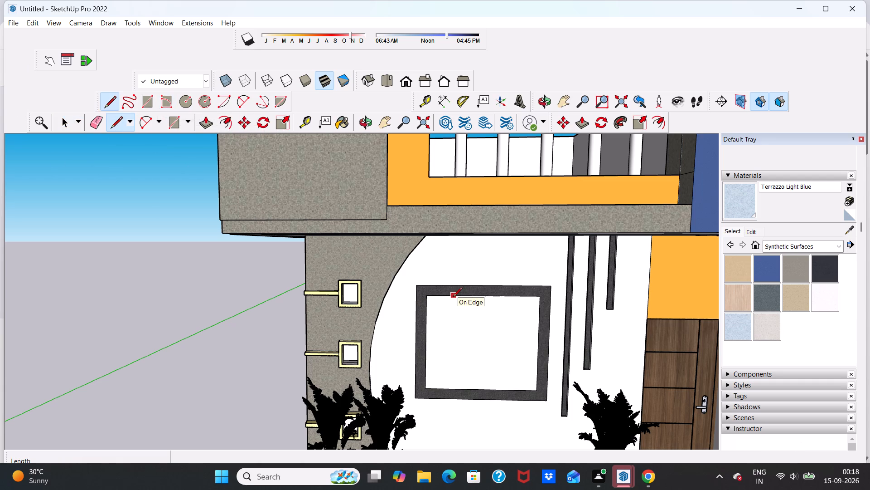
click(456, 298)
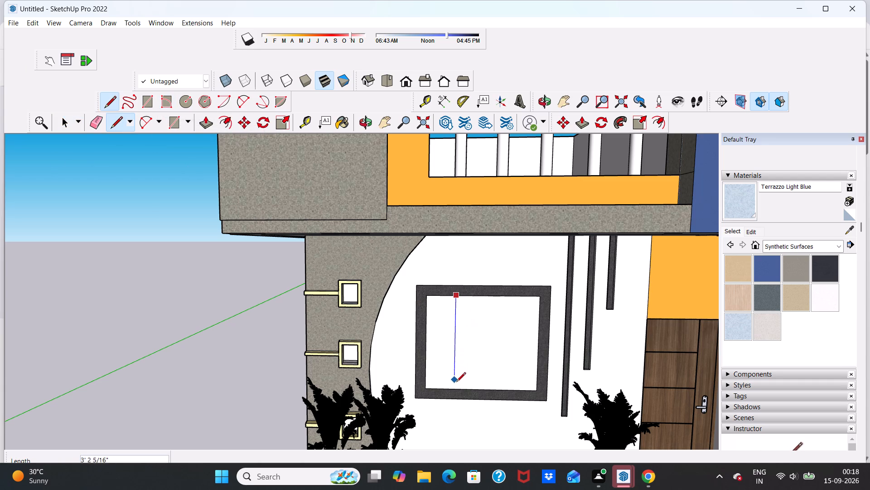
click(457, 389)
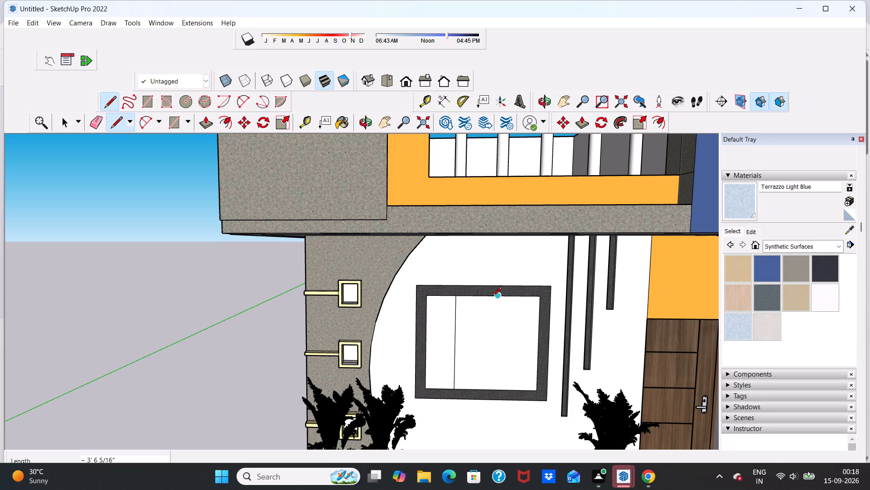
click(493, 297)
click(497, 390)
scroll(493, 387, down, 4)
key(space)
Paint all three window panes with the pale yellow Color E02 from the Colors material collection.
scroll(486, 342, down, 2)
scroll(515, 359, up, 5)
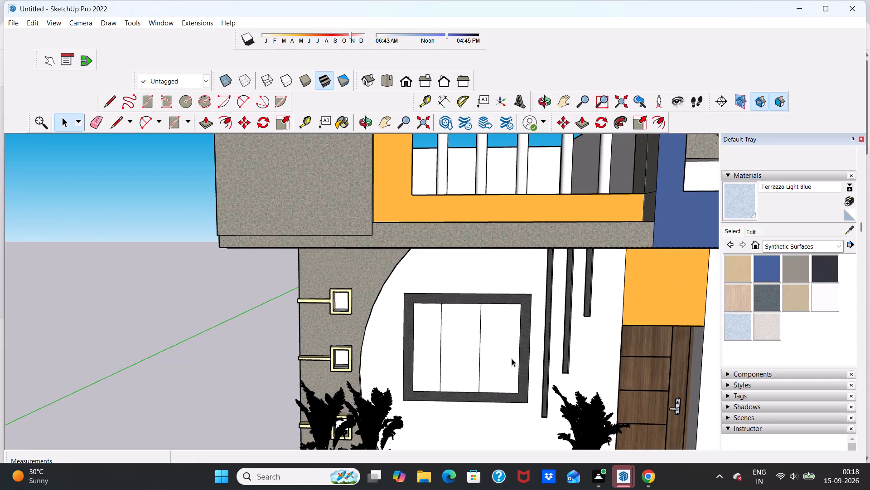
scroll(512, 357, down, 13)
scroll(622, 360, up, 4)
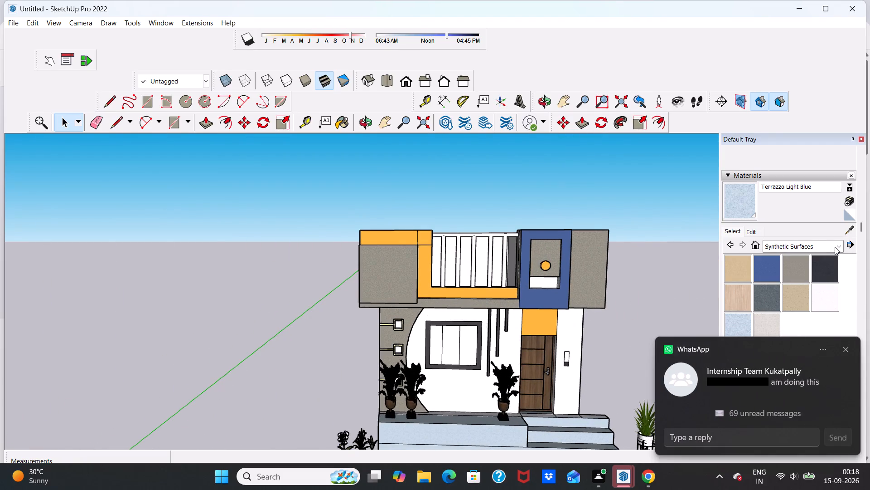
click(841, 241)
click(816, 286)
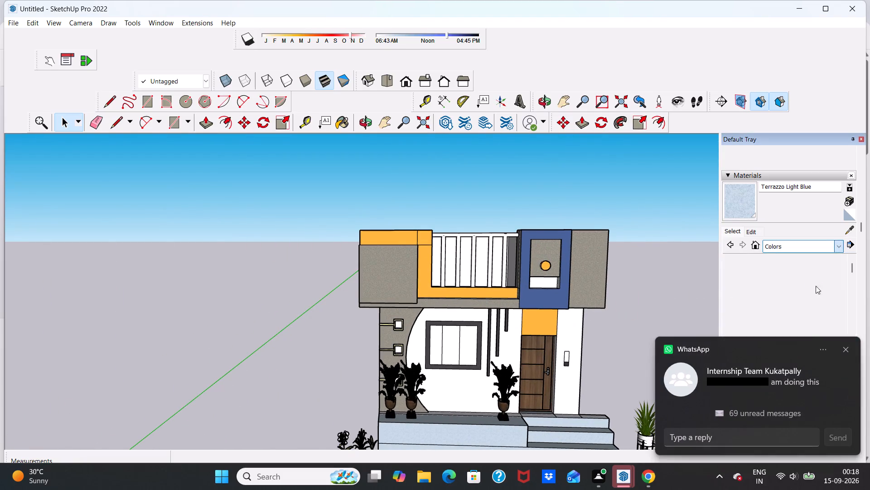
scroll(813, 286, down, 1)
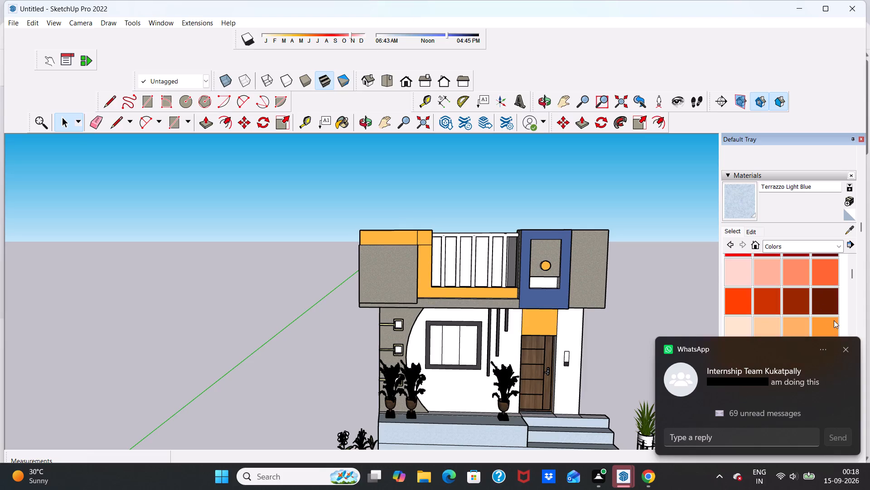
click(848, 347)
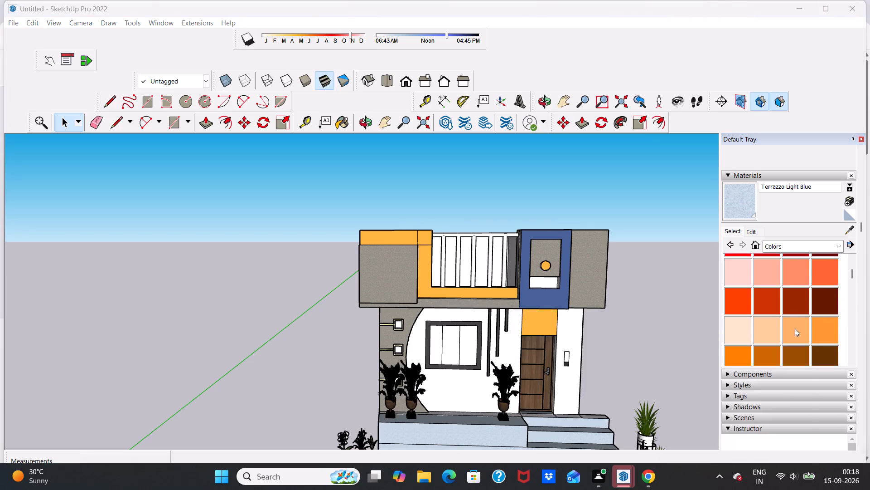
scroll(788, 327, down, 2)
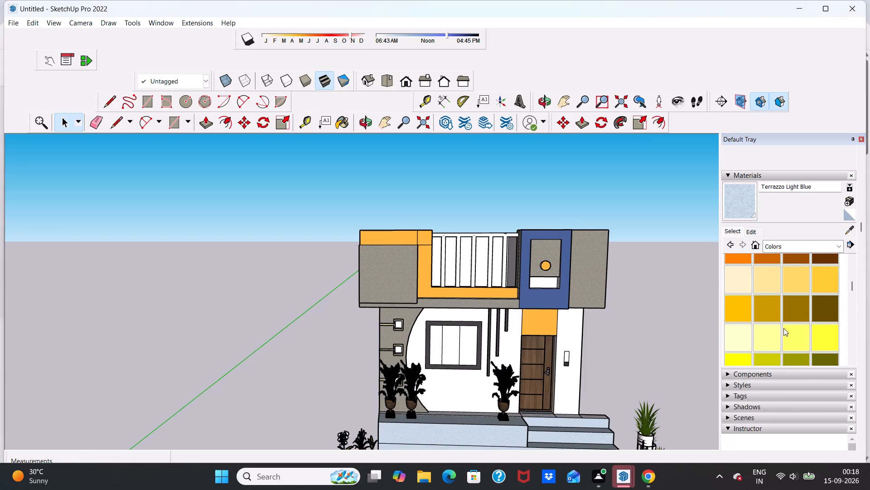
click(773, 336)
scroll(484, 332, up, 4)
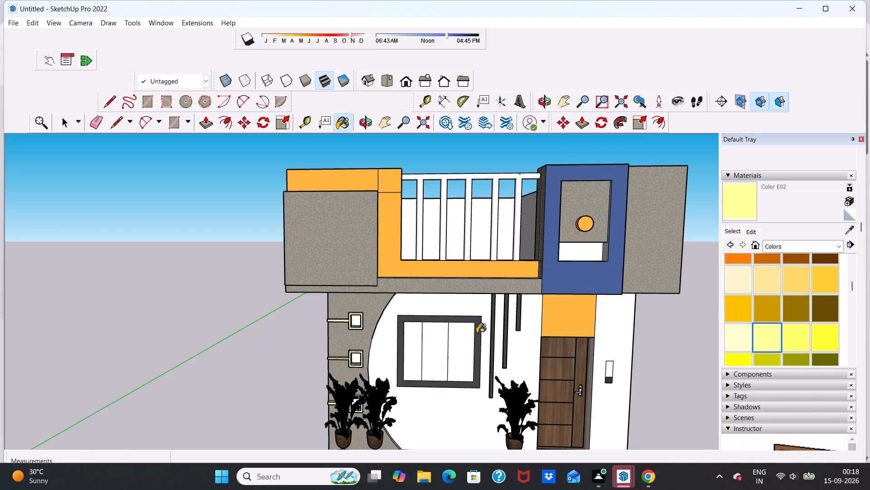
click(468, 349)
click(441, 355)
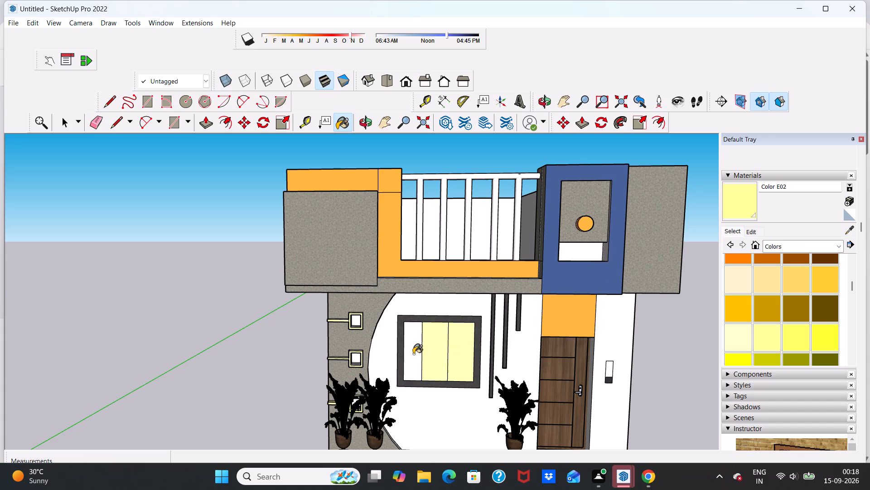
click(412, 354)
scroll(445, 348, down, 17)
scroll(619, 347, up, 5)
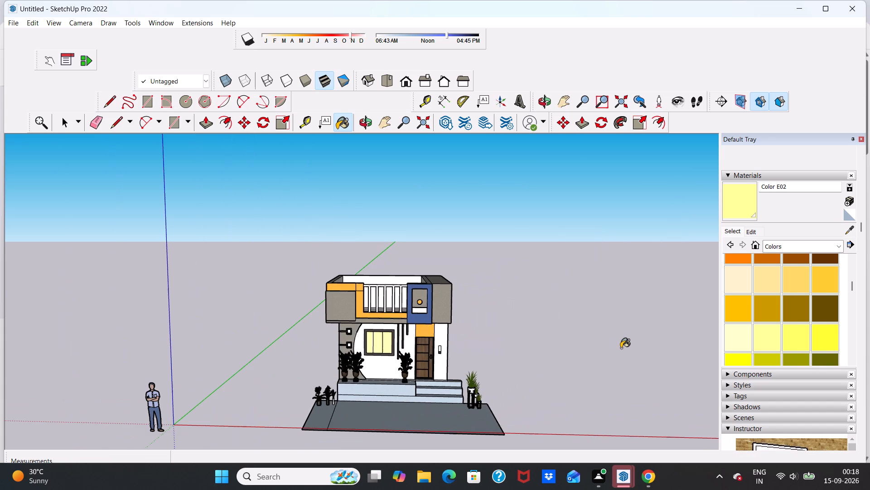
key(space)
Examine the house with its painted window from the front, from above and close to the entrance plants.
scroll(433, 366, up, 5)
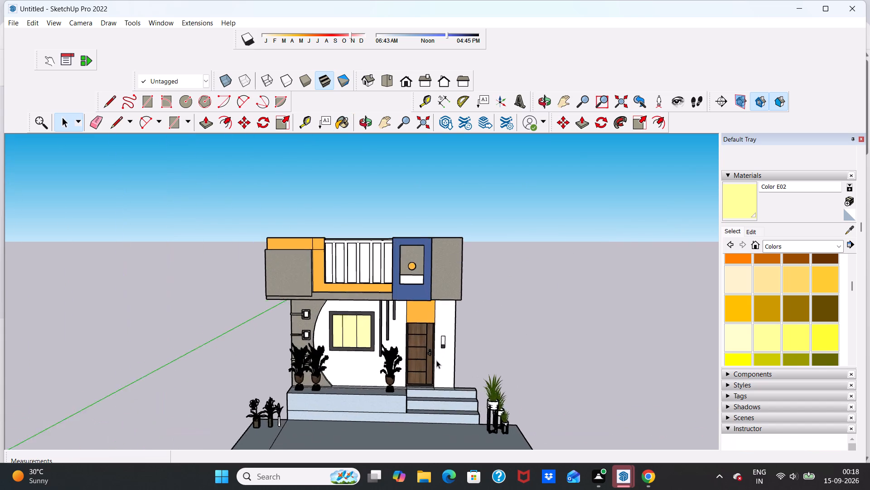
scroll(436, 360, up, 2)
scroll(436, 360, down, 10)
scroll(445, 406, up, 3)
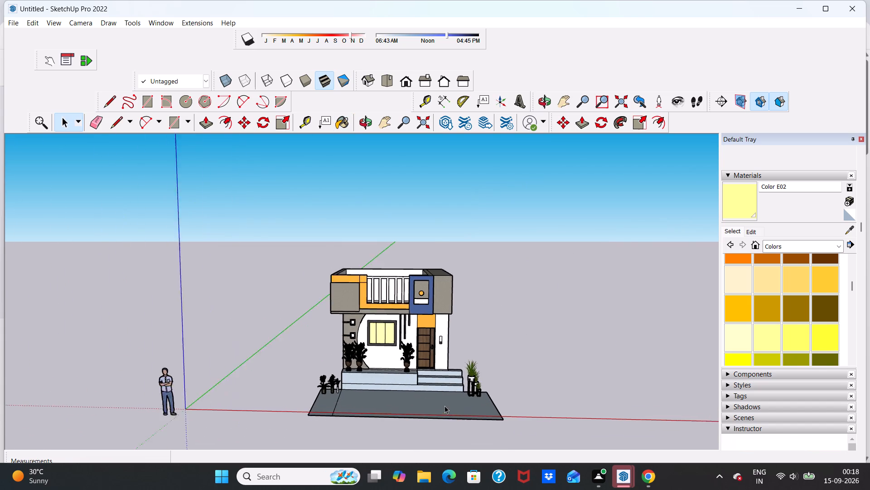
scroll(445, 406, up, 1)
scroll(454, 391, down, 4)
middle_drag(454, 391, 454, 419)
scroll(451, 408, up, 4)
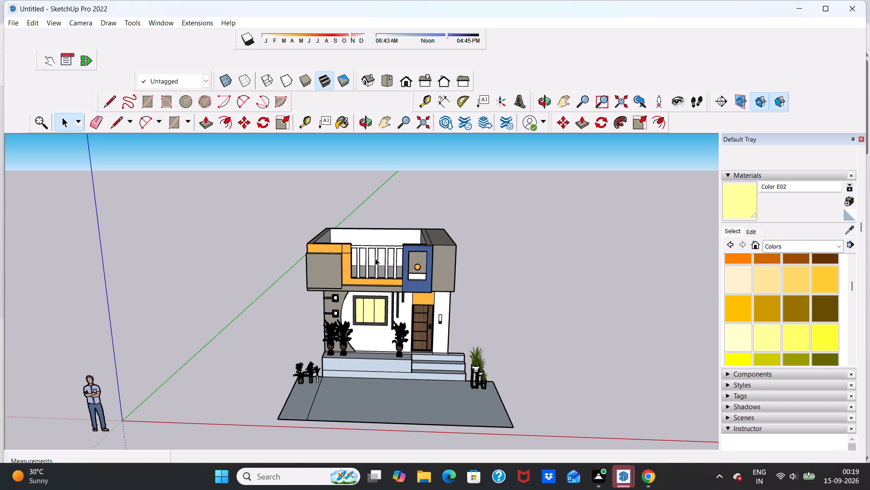
middle_drag(374, 258, 236, 340)
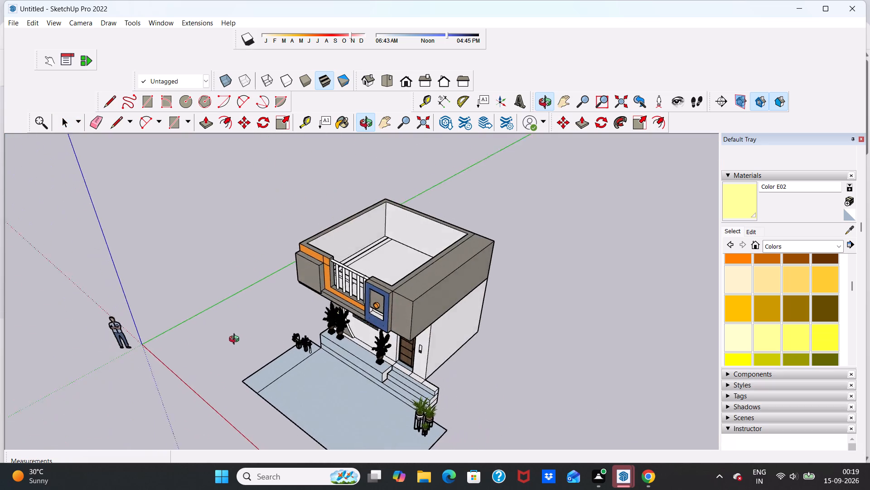
middle_drag(236, 340, 401, 372)
middle_drag(385, 364, 381, 361)
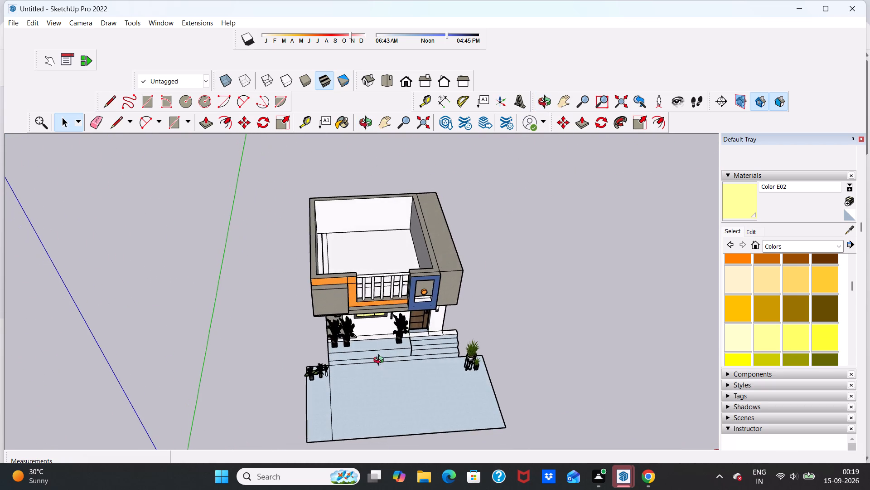
middle_drag(381, 361, 362, 306)
scroll(354, 330, up, 14)
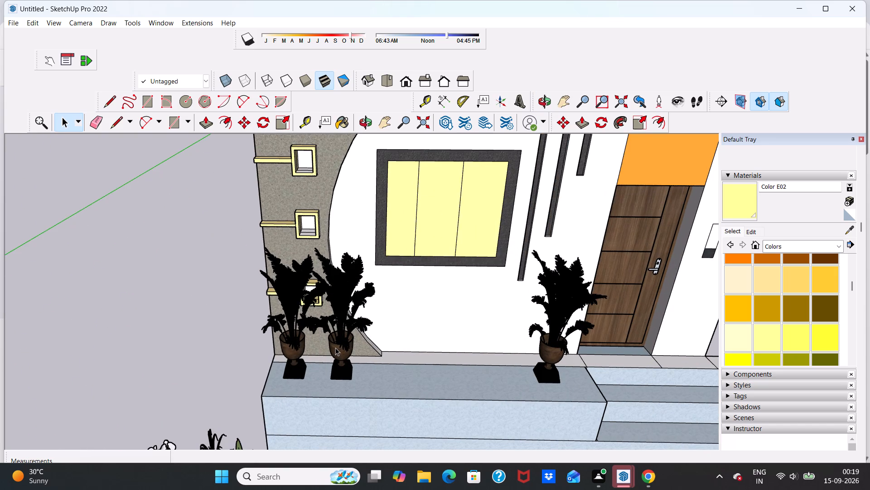
Copy the second potted plant from the entrance platform up to the balcony floor behind the railing, about 10' 3" away.
scroll(335, 348, down, 15)
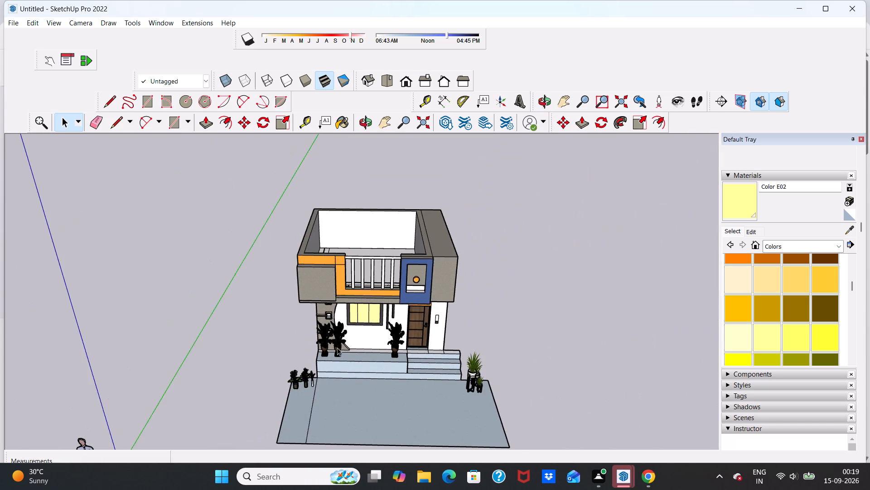
scroll(339, 351, up, 6)
click(340, 353)
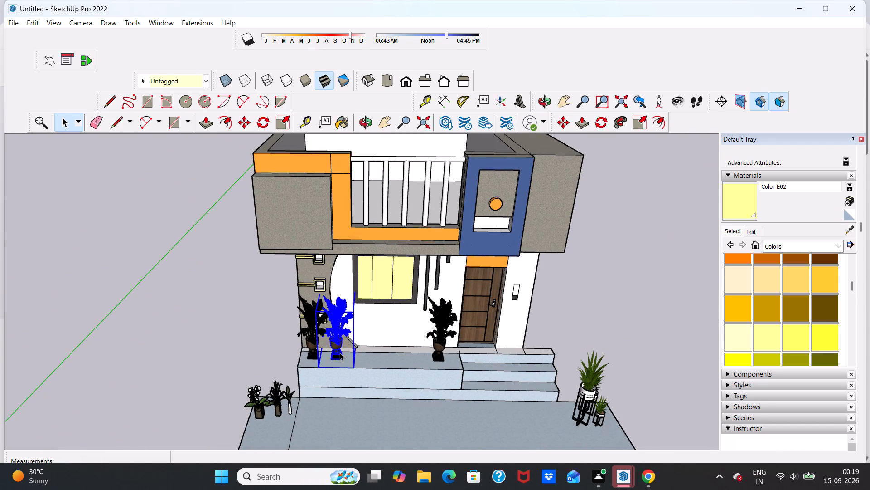
click(246, 118)
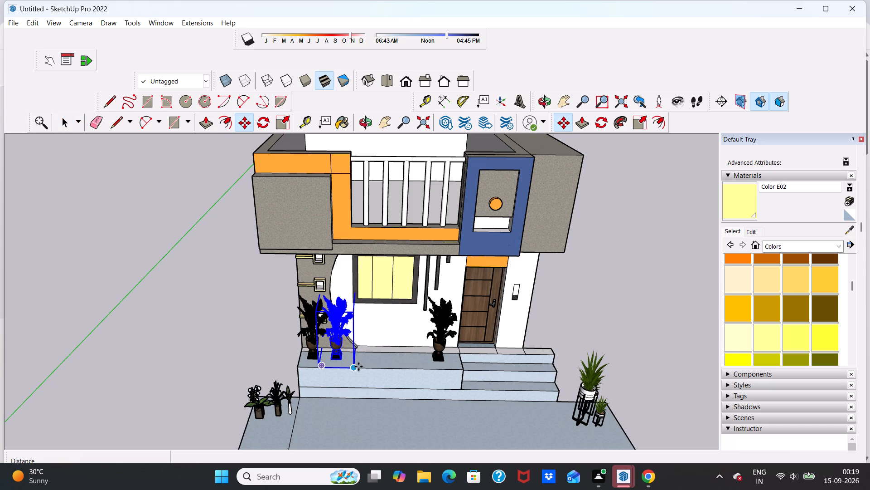
click(358, 366)
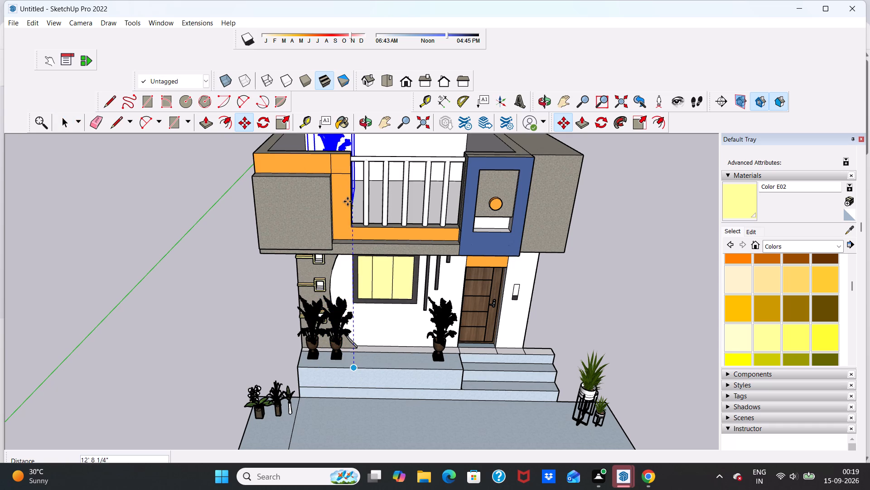
scroll(341, 196, down, 12)
middle_drag(385, 162, 301, 217)
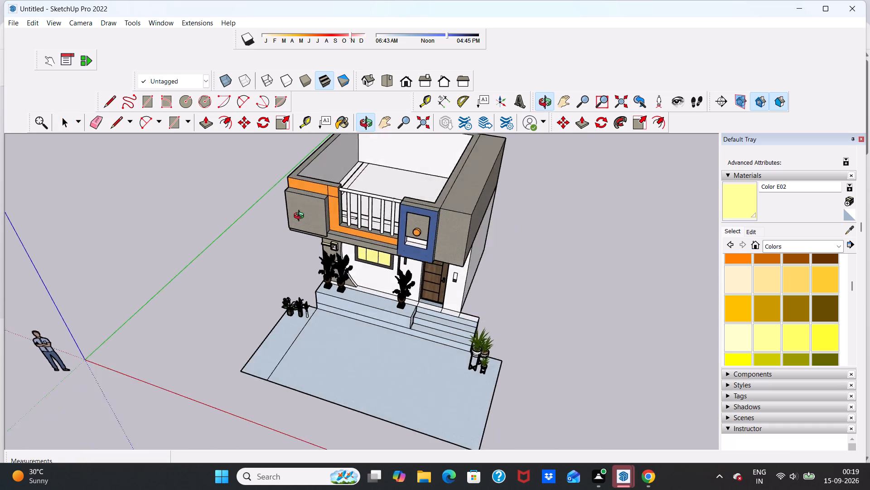
middle_drag(301, 217, 216, 243)
scroll(380, 203, up, 4)
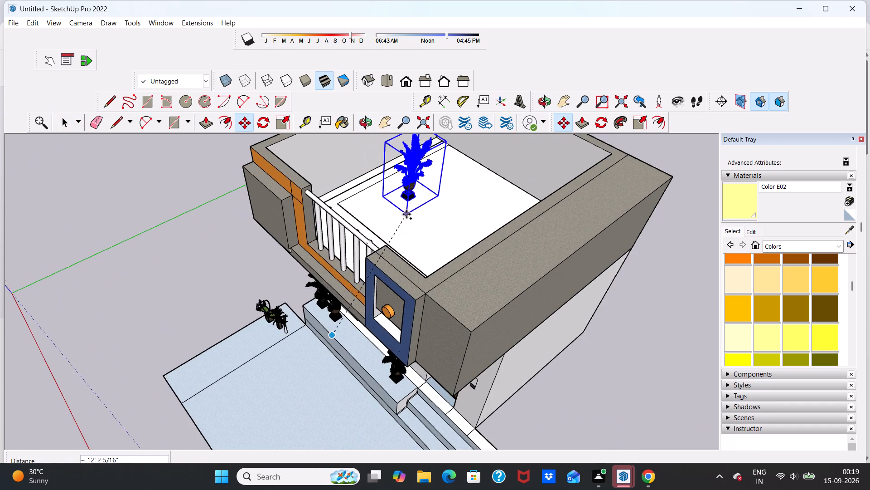
middle_drag(406, 214, 334, 238)
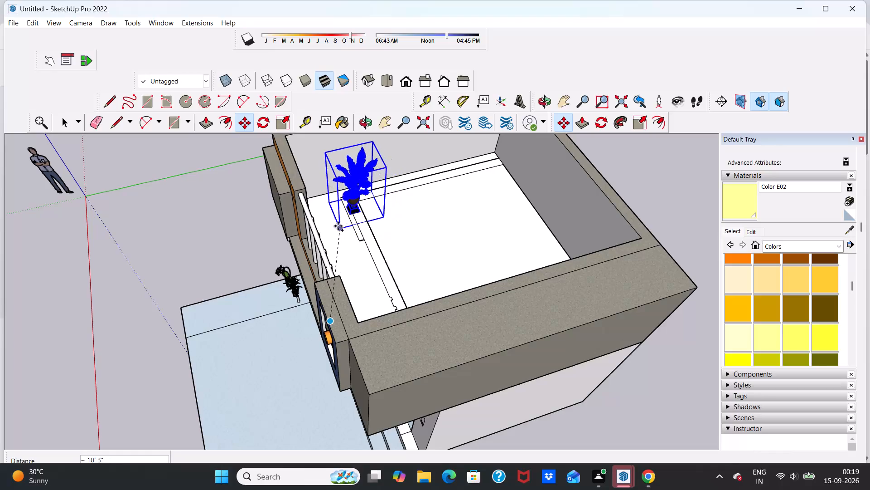
click(331, 222)
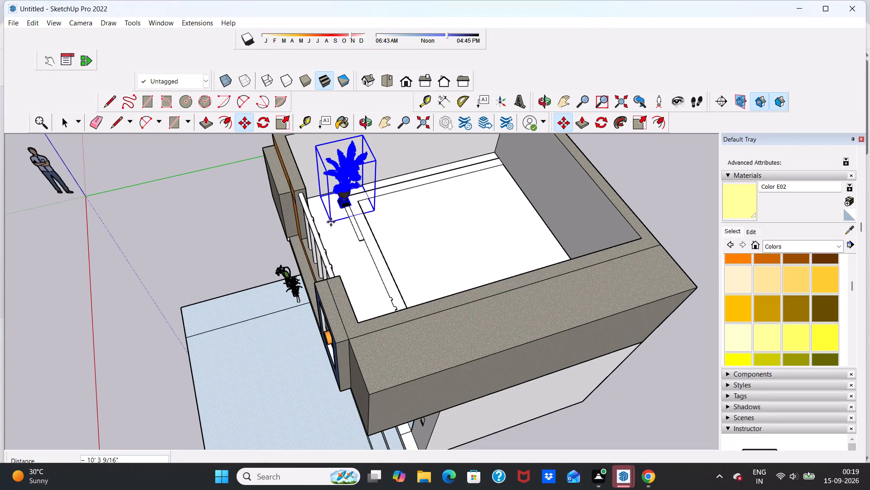
middle_drag(409, 248, 374, 199)
scroll(397, 220, up, 7)
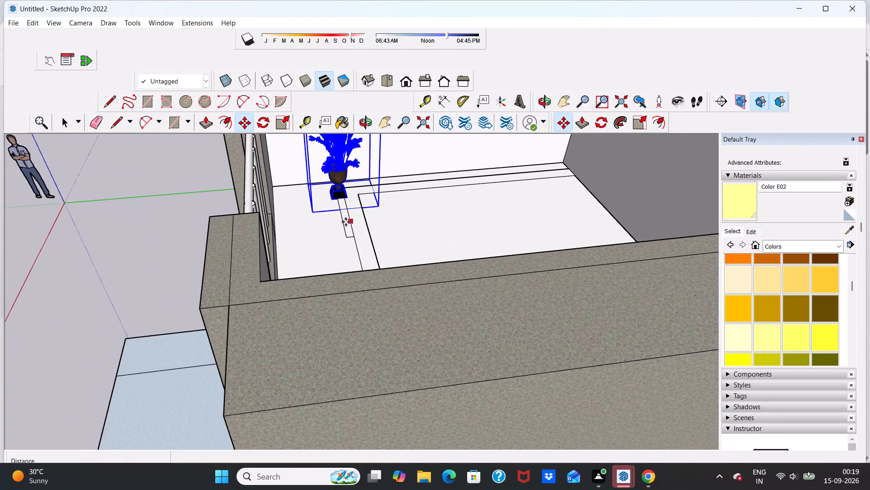
scroll(346, 222, up, 7)
click(340, 238)
key(space)
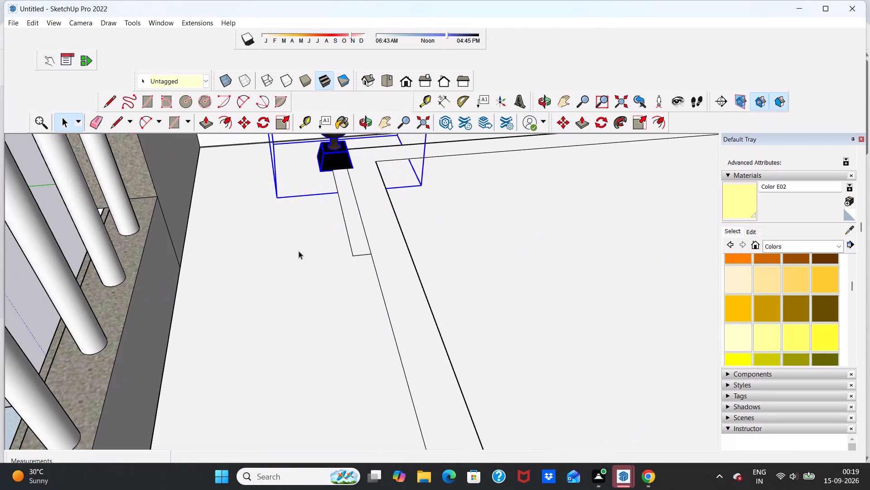
scroll(306, 248, down, 11)
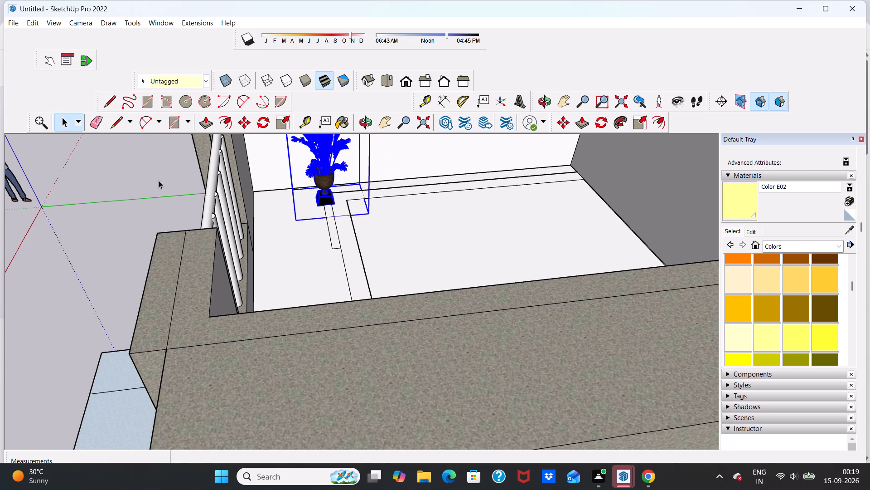
click(144, 190)
Scale the balcony plant up in width and height by a factor of about 1.36 in both red and blue directions.
scroll(350, 205, up, 10)
scroll(309, 204, down, 4)
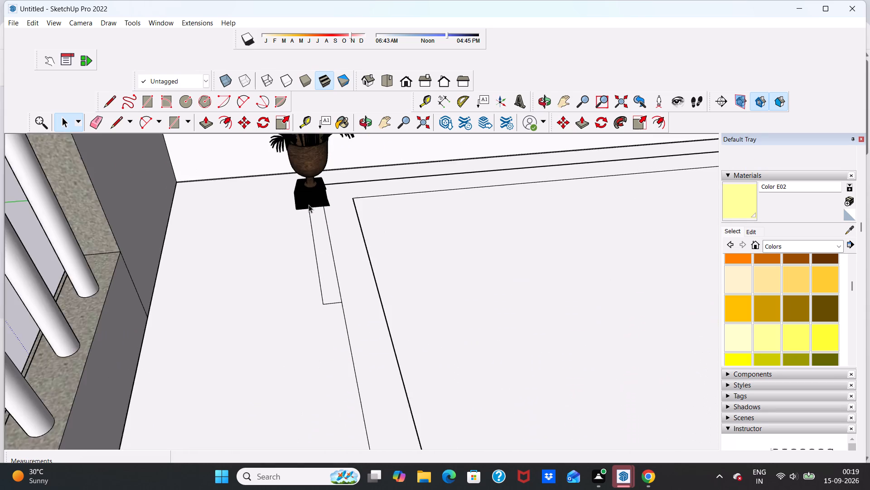
scroll(309, 205, down, 20)
scroll(309, 205, down, 6)
middle_drag(304, 209, 308, 211)
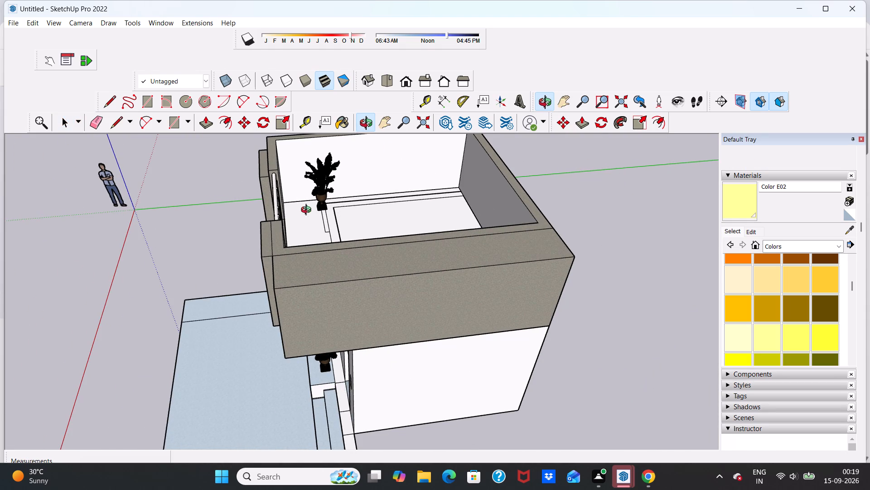
middle_drag(308, 211, 328, 284)
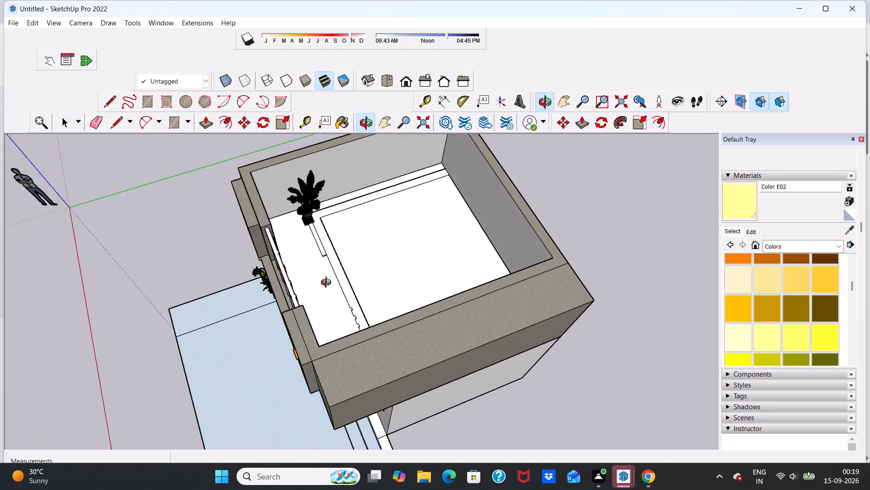
middle_drag(328, 284, 314, 243)
middle_drag(318, 225, 295, 194)
scroll(344, 212, up, 12)
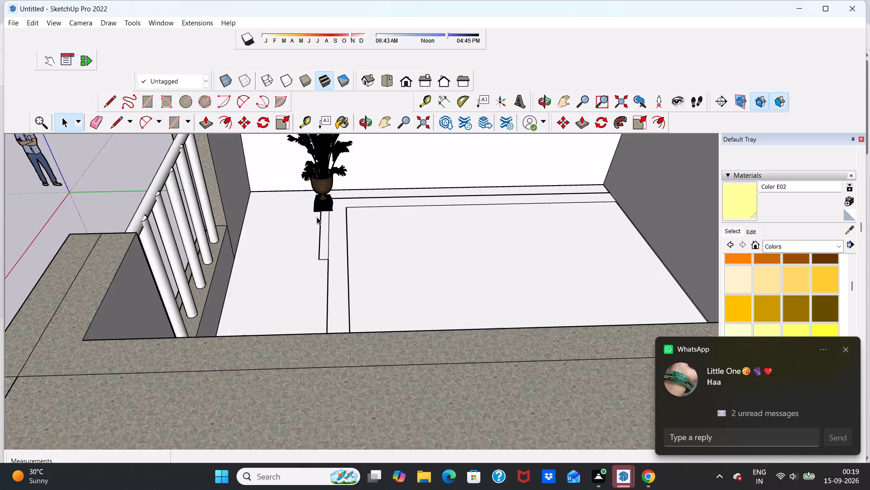
scroll(317, 217, up, 2)
click(327, 194)
scroll(334, 264, down, 12)
scroll(333, 189, down, 6)
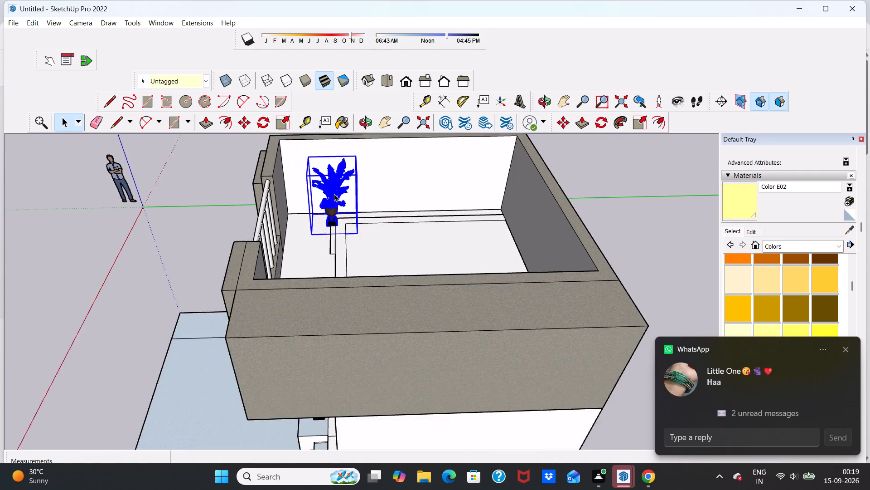
scroll(339, 174, up, 5)
click(640, 119)
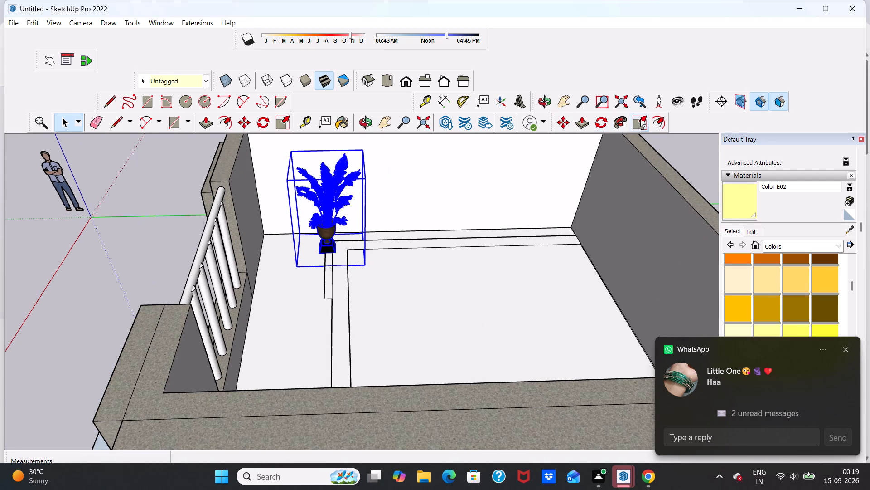
scroll(333, 230, up, 3)
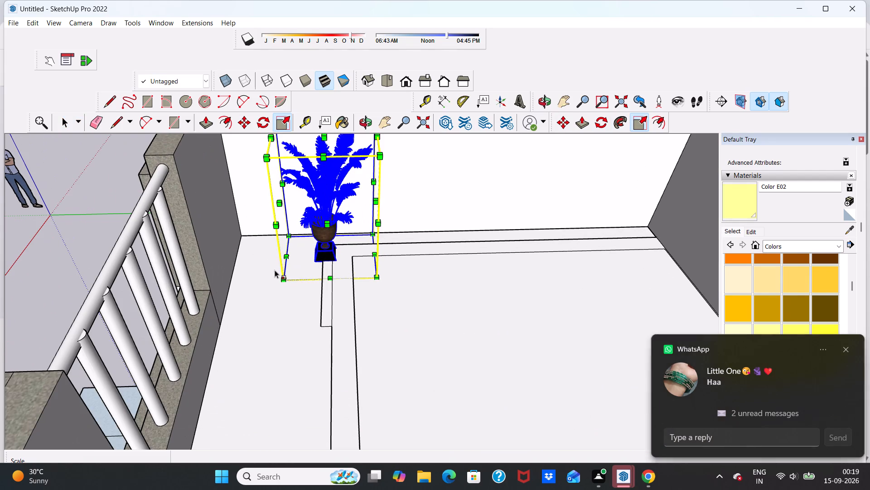
scroll(342, 199, down, 5)
scroll(356, 186, up, 3)
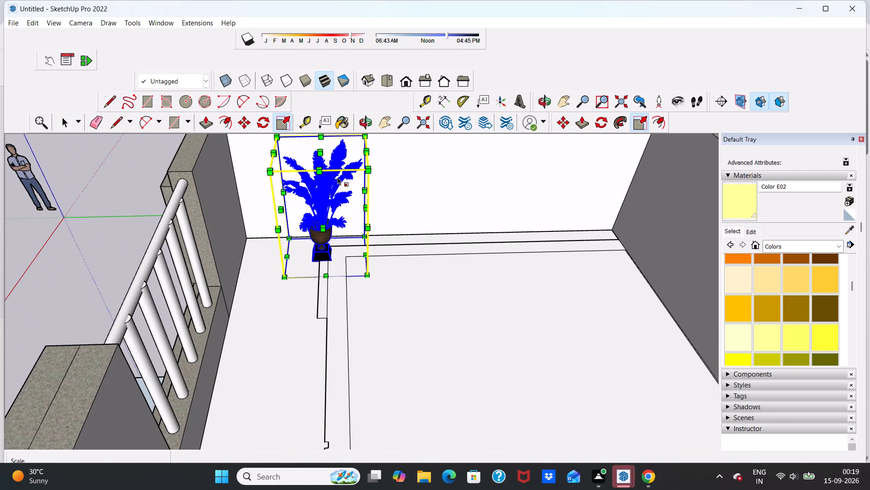
click(320, 171)
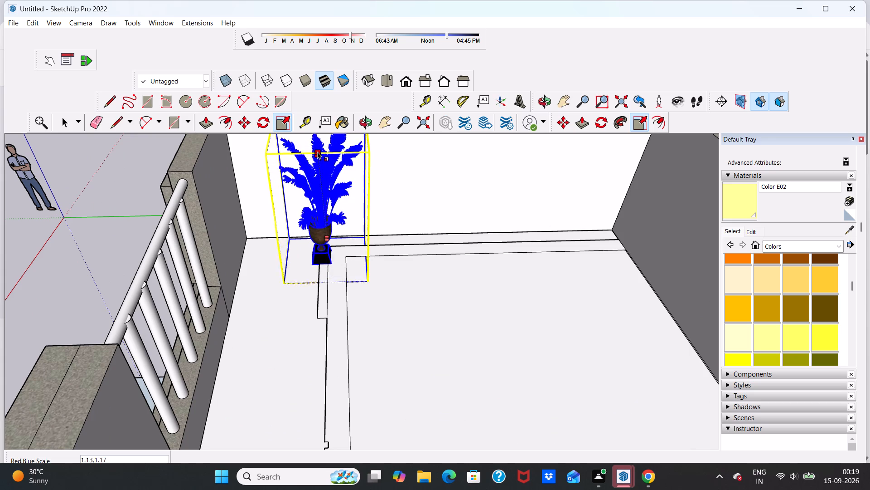
click(315, 136)
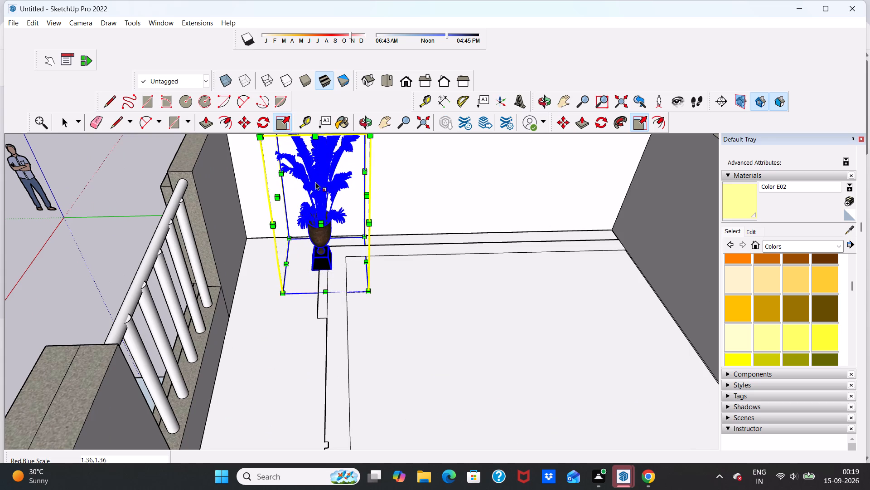
Scale the balcony plant taller, by about 1.15 in the blue direction and 1.00 in the red direction.
scroll(309, 239, down, 6)
middle_drag(248, 260, 469, 231)
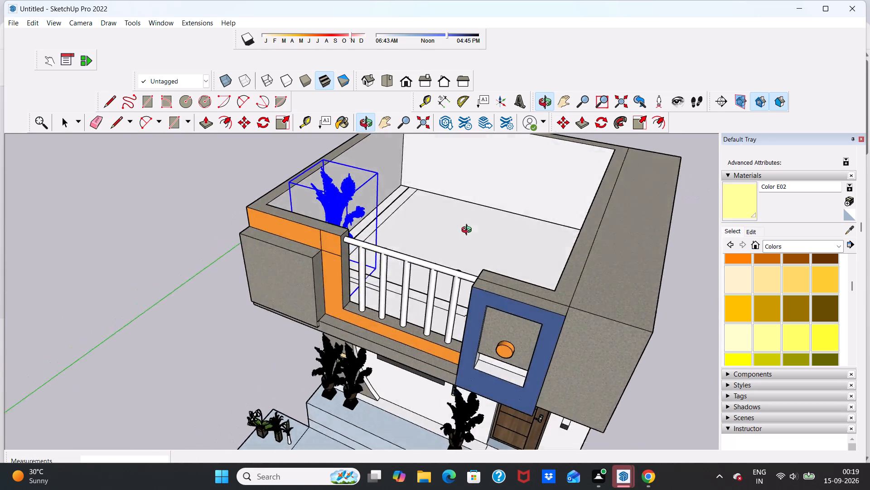
middle_drag(469, 231, 377, 260)
scroll(342, 255, up, 2)
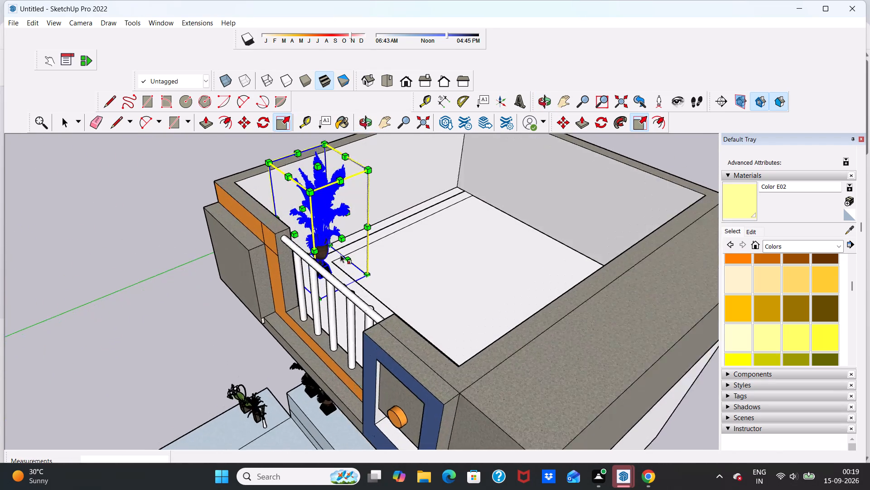
scroll(340, 255, up, 5)
scroll(314, 232, down, 10)
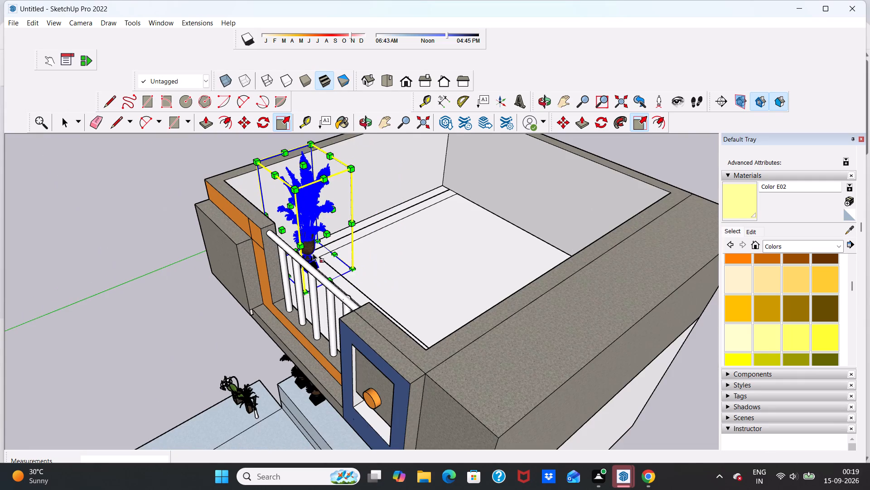
scroll(329, 179, up, 3)
click(324, 178)
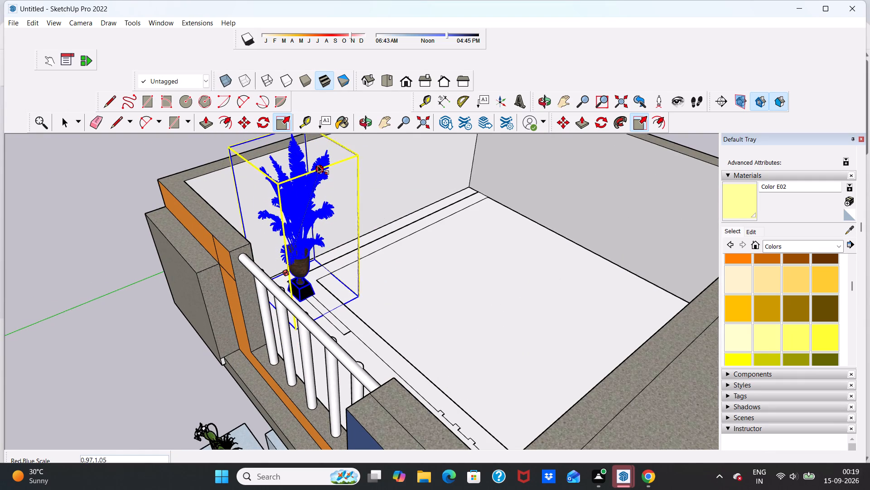
click(314, 150)
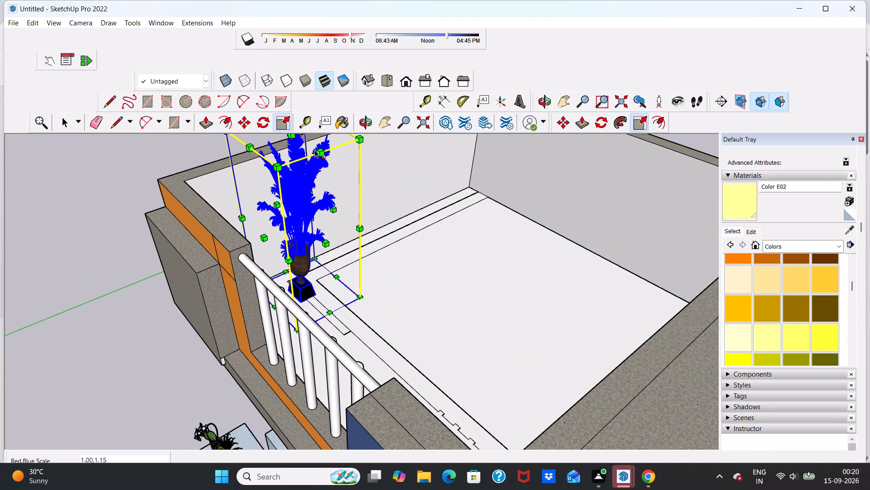
scroll(358, 207, down, 16)
click(253, 261)
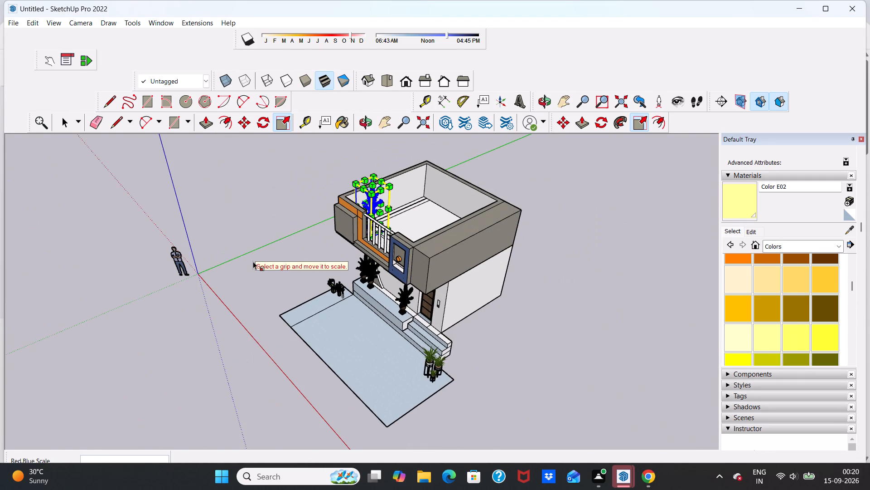
key(space)
click(246, 264)
Examine the house from the front, checking the balcony plant, the entrance steps and the potted plants.
middle_drag(248, 260, 360, 250)
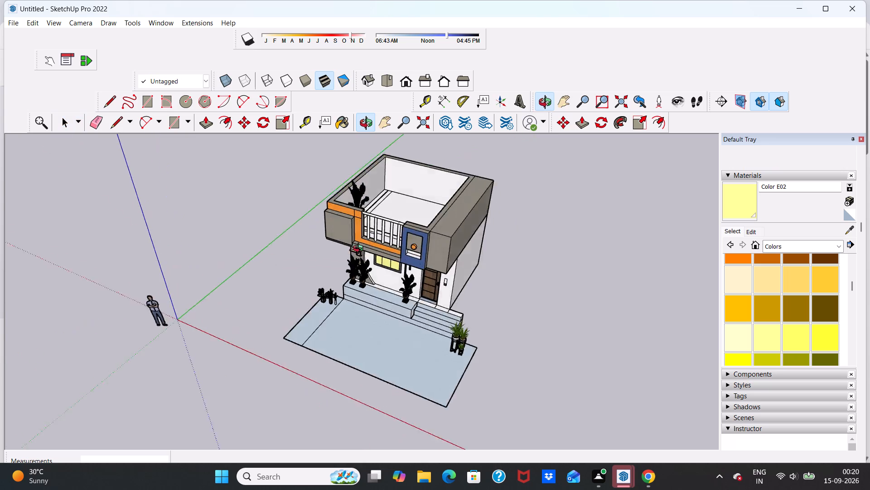
middle_drag(360, 250, 391, 241)
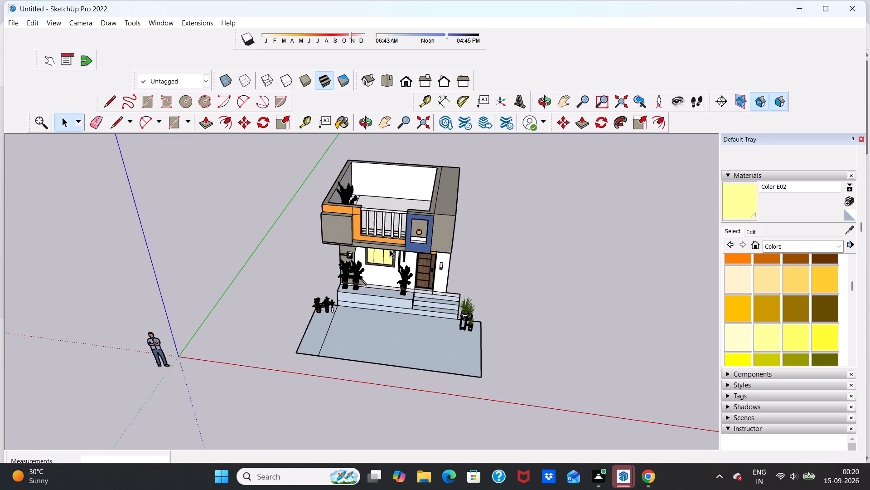
scroll(398, 220, up, 5)
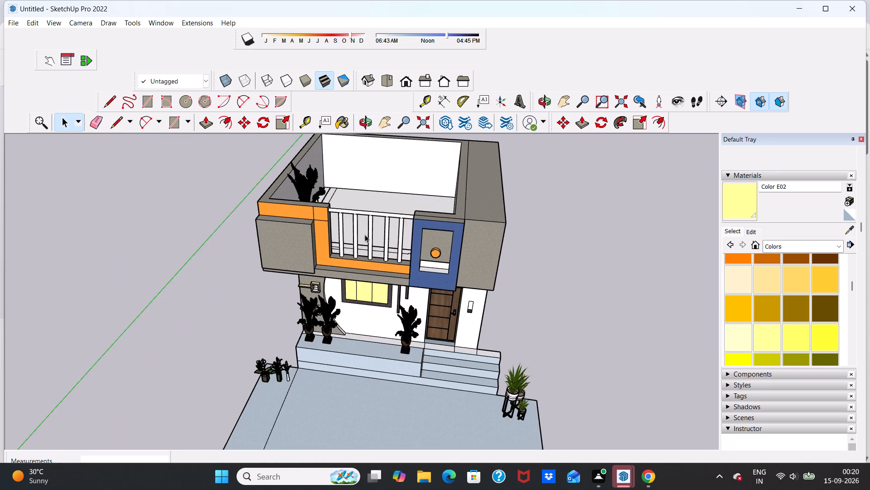
scroll(362, 239, up, 4)
scroll(370, 227, down, 14)
middle_drag(317, 256, 321, 252)
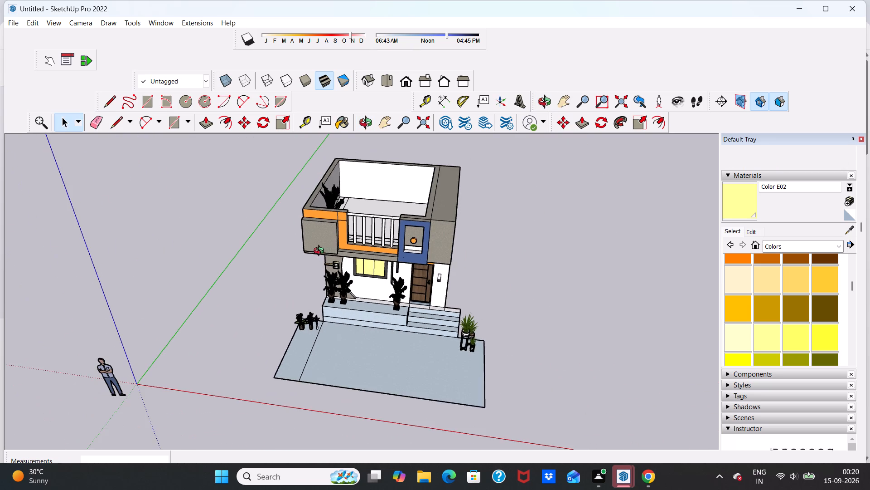
middle_drag(321, 252, 358, 213)
scroll(349, 200, up, 19)
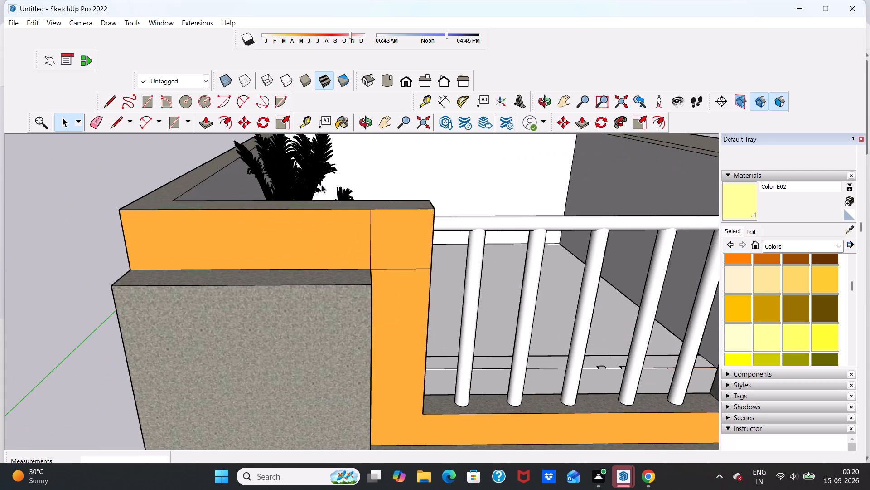
scroll(321, 185, down, 20)
scroll(321, 185, down, 3)
scroll(338, 315, up, 6)
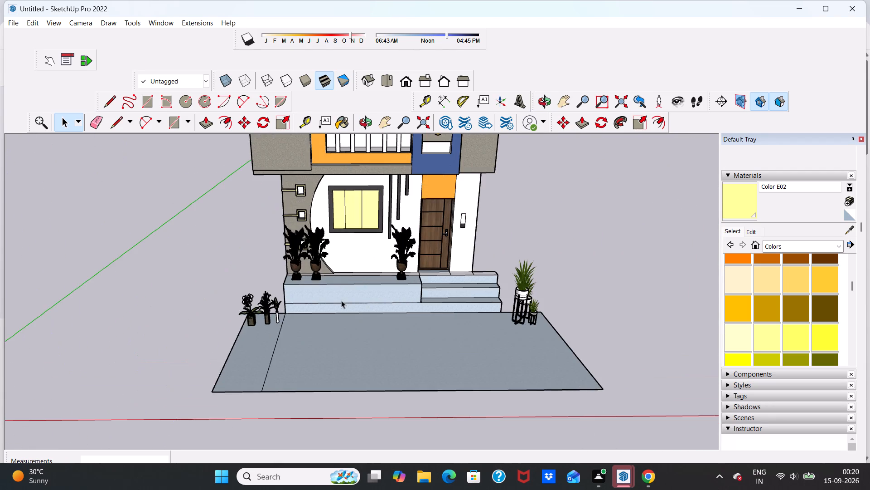
scroll(343, 300, down, 8)
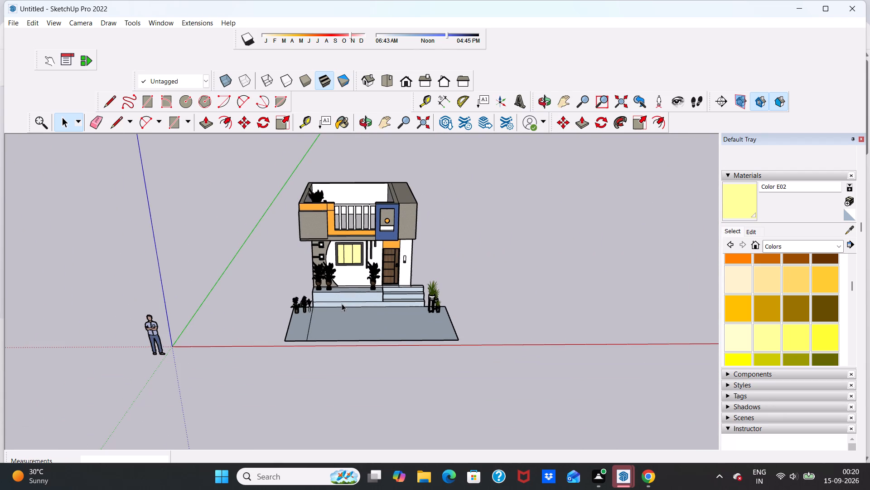
scroll(397, 262, up, 11)
middle_drag(371, 321, 371, 285)
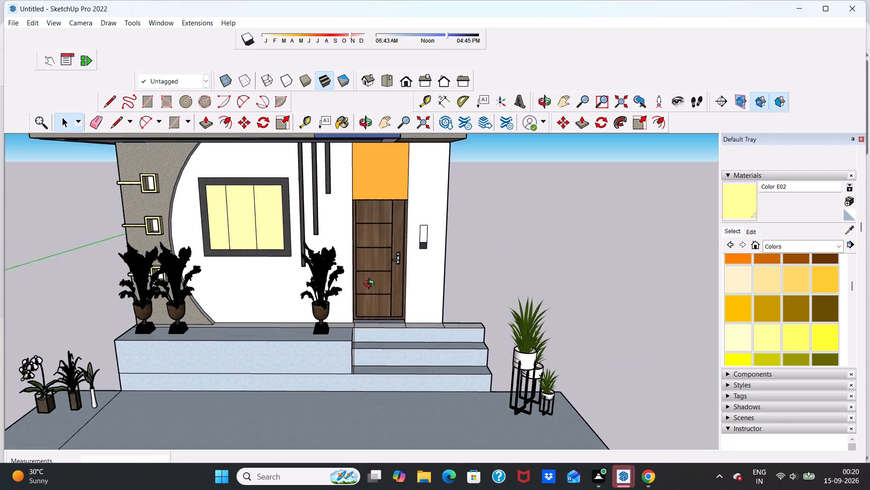
Examine the whole house from the front and from above, including the entrance, the ground plants and the balcony.
middle_drag(371, 285, 385, 273)
scroll(406, 307, up, 4)
scroll(407, 291, down, 15)
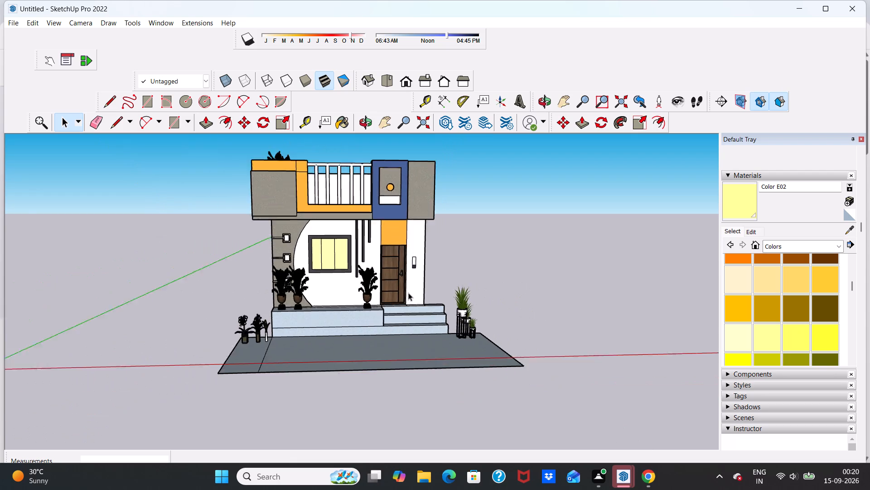
scroll(408, 293, down, 5)
scroll(582, 256, up, 6)
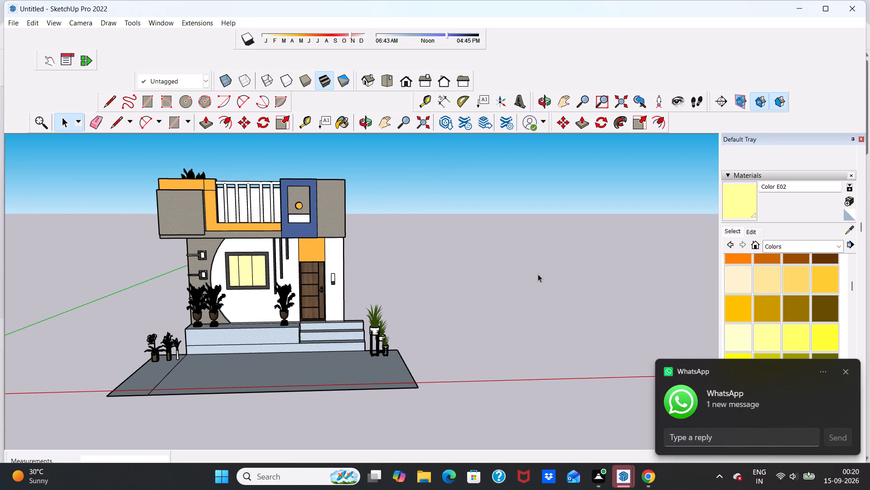
scroll(456, 261, up, 5)
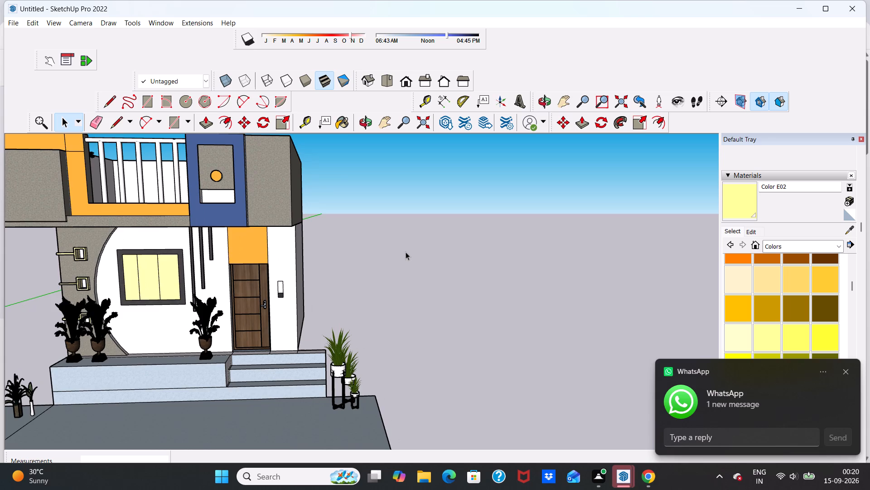
scroll(503, 241, down, 7)
middle_drag(428, 223, 202, 343)
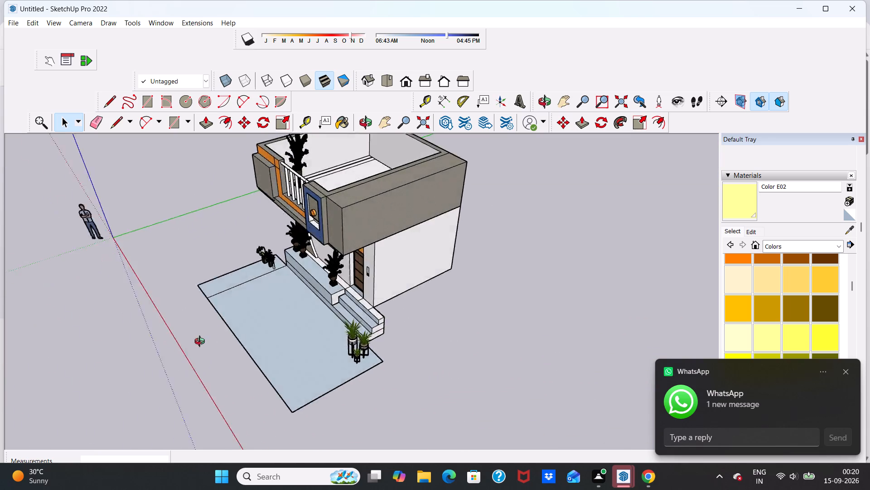
middle_drag(202, 343, 363, 383)
Move the balcony plant across the balcony floor to just behind the white railing, about 5' 3" away.
scroll(295, 242, up, 2)
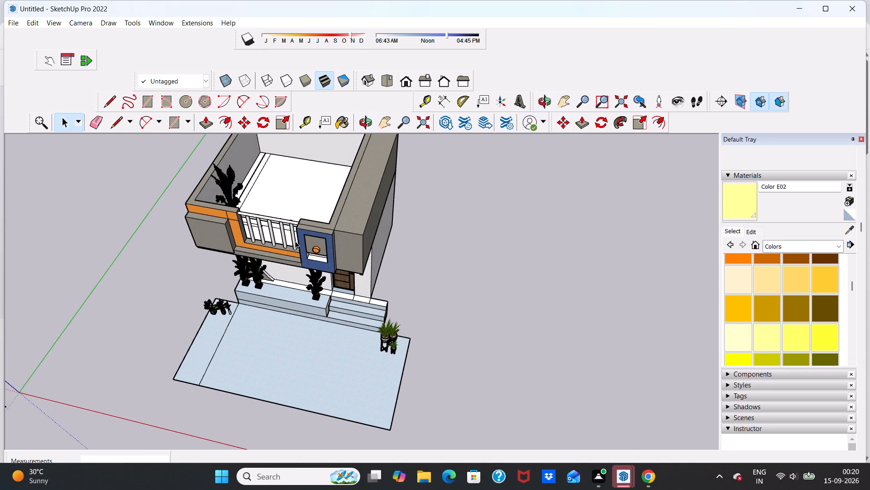
scroll(295, 241, up, 5)
middle_drag(320, 222, 166, 255)
scroll(163, 257, down, 7)
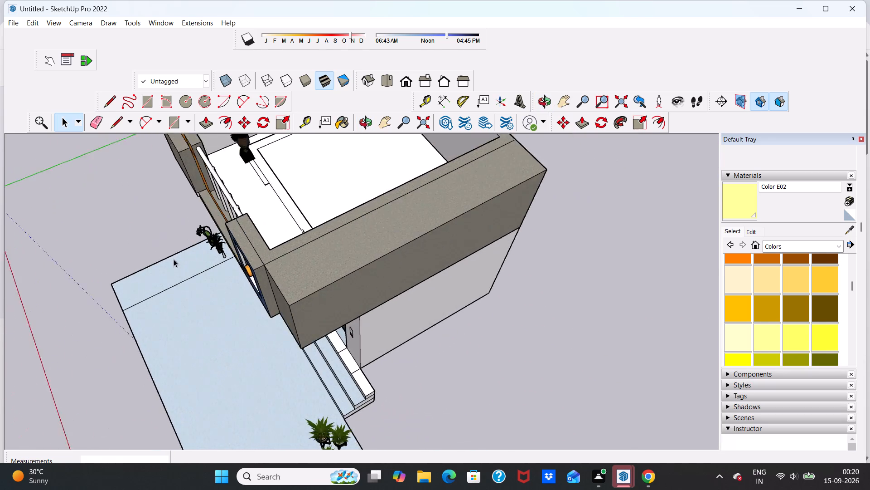
scroll(174, 259, down, 6)
middle_drag(261, 210, 146, 216)
scroll(251, 155, up, 2)
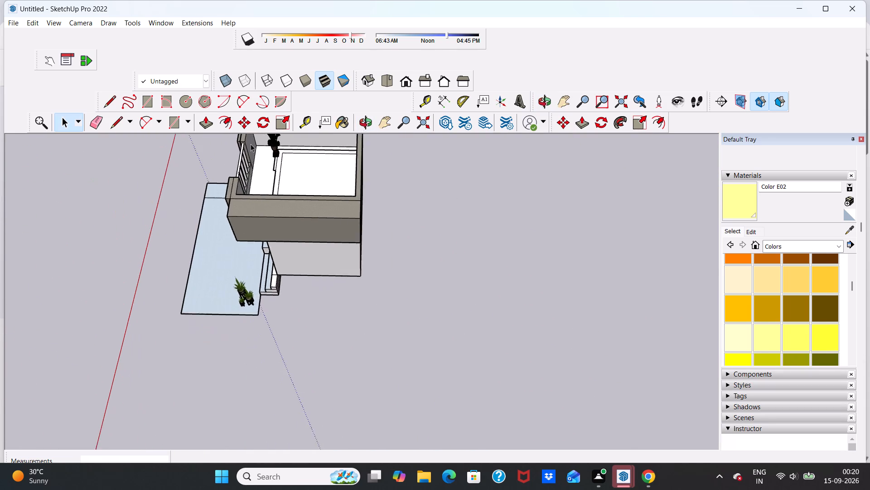
scroll(251, 144, up, 5)
scroll(262, 180, down, 13)
scroll(275, 147, up, 12)
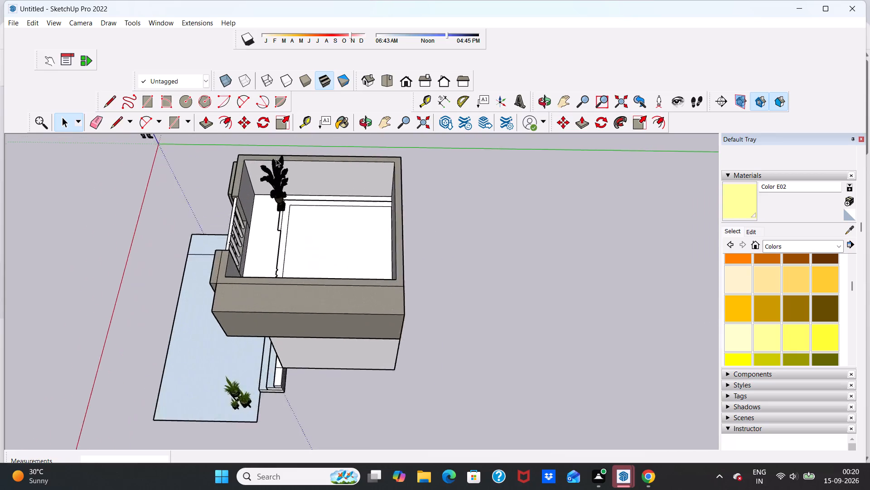
scroll(276, 159, up, 6)
click(288, 204)
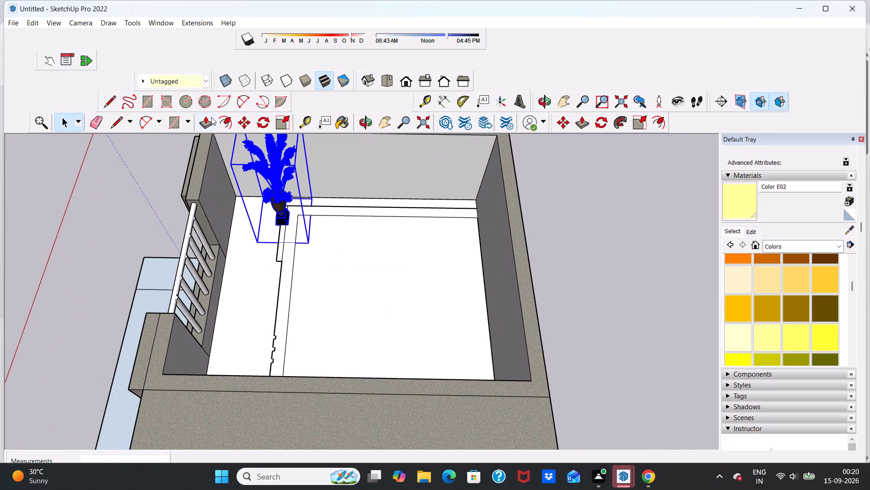
click(237, 119)
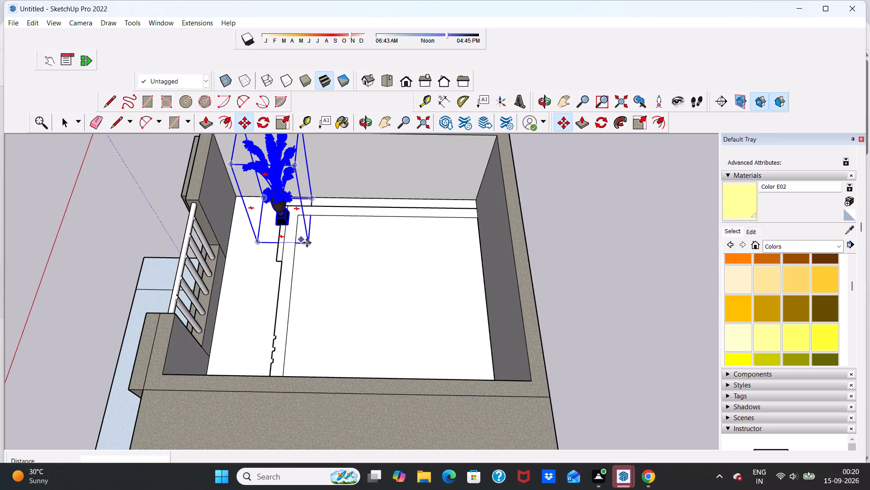
click(309, 243)
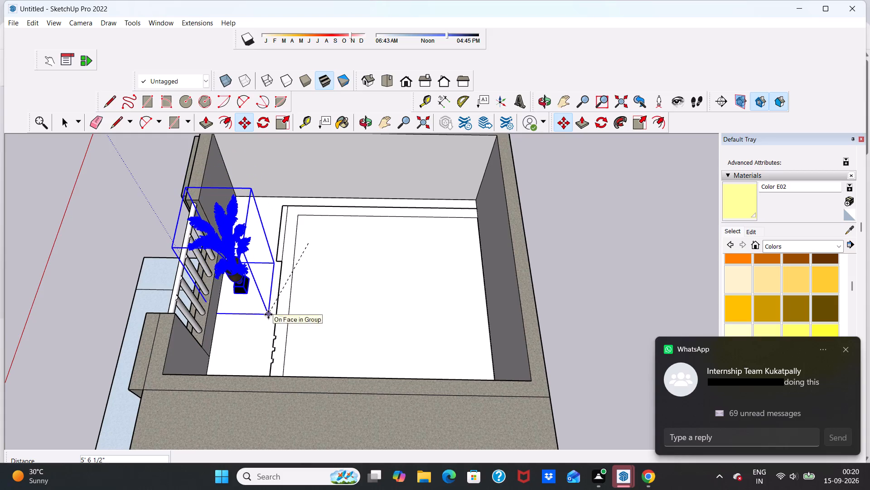
click(270, 309)
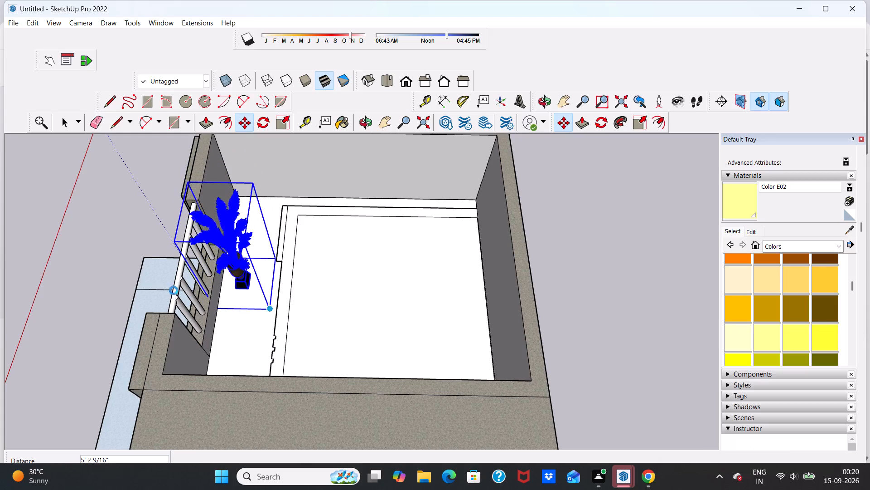
Shift the plant behind the railing toward the balcony's orange-framed end in two moves, about 9" and about 1' 5".
middle_drag(158, 282, 411, 191)
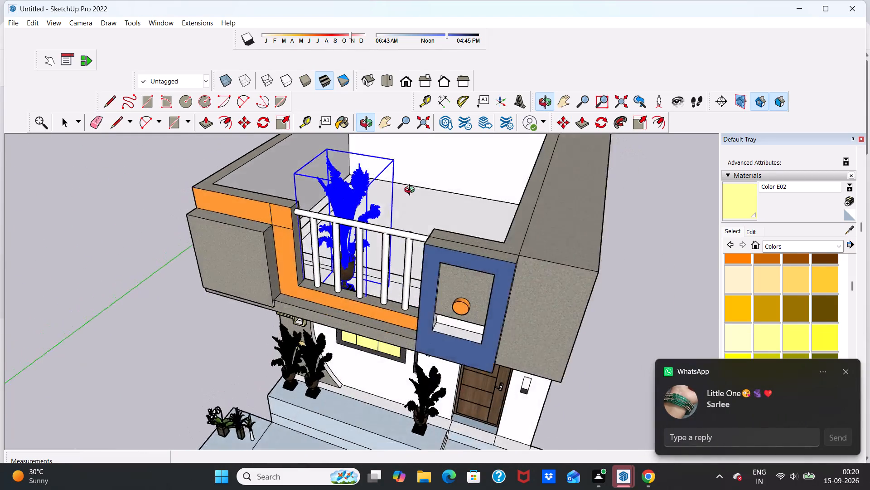
middle_drag(411, 191, 420, 199)
click(314, 189)
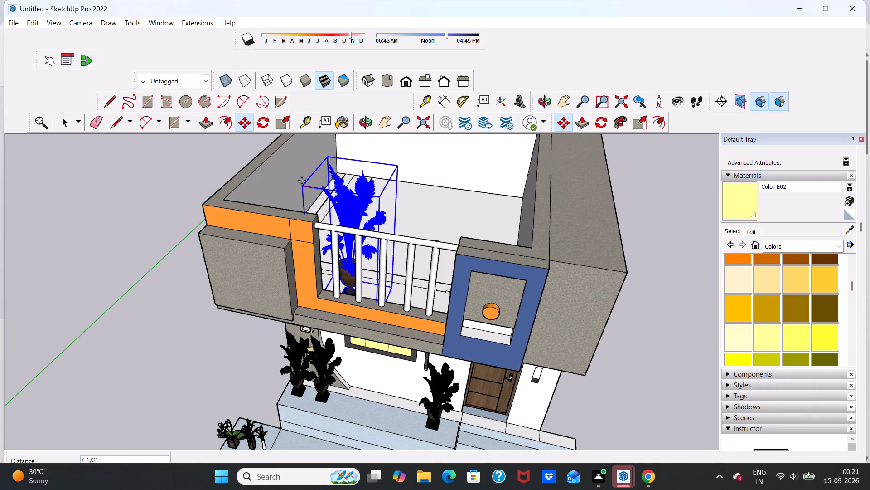
click(299, 183)
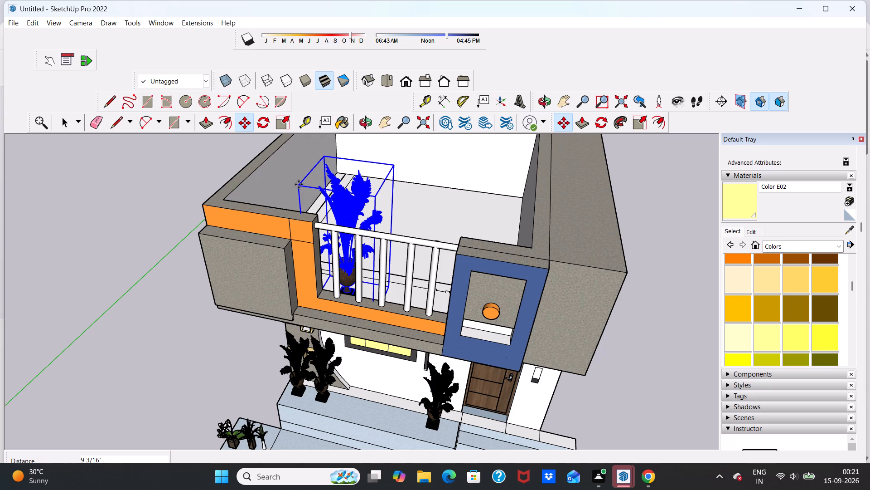
middle_drag(469, 216, 239, 235)
scroll(277, 250, up, 5)
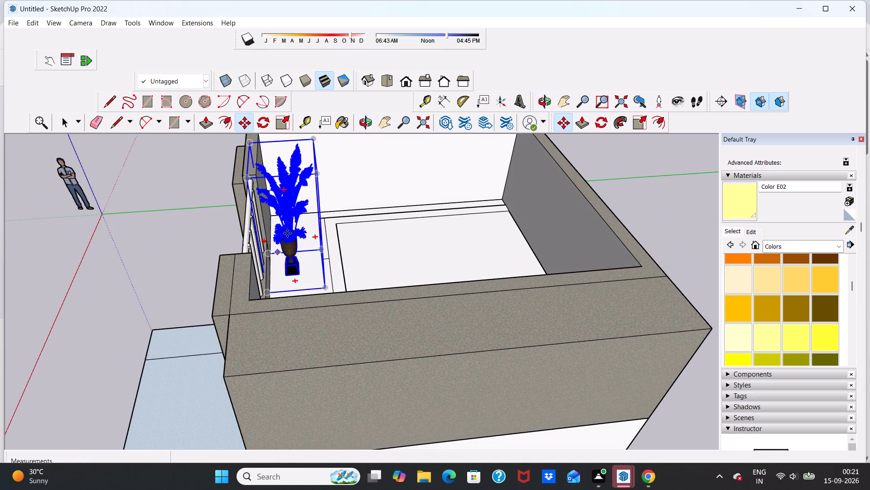
scroll(314, 226, down, 12)
click(168, 205)
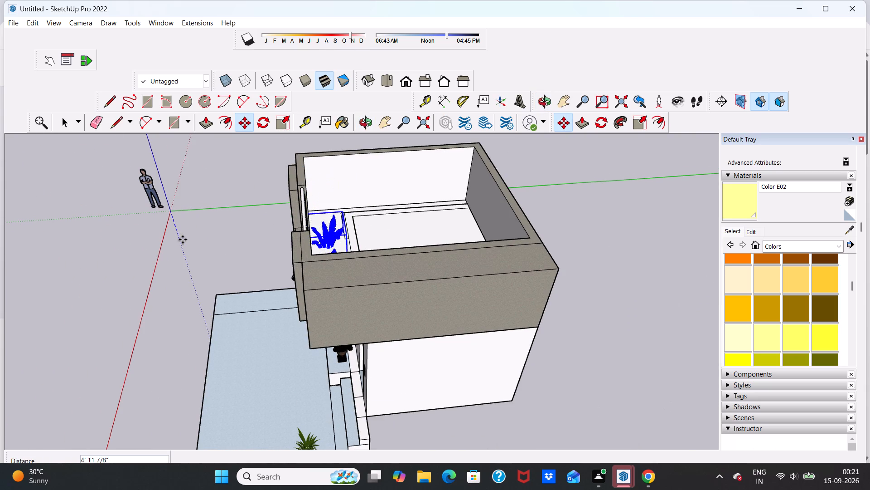
click(175, 206)
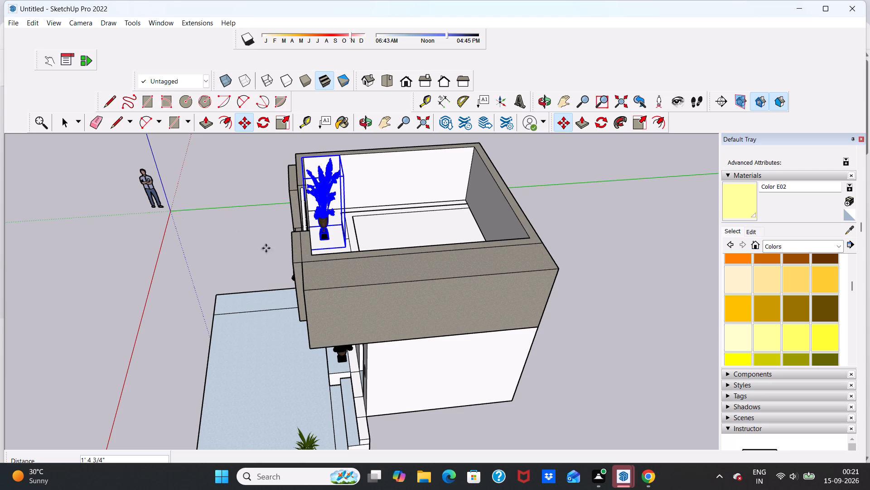
key(space)
Deselect the balcony plant and examine the house from the front, checking the plant's placement behind the railing.
middle_drag(246, 245, 326, 240)
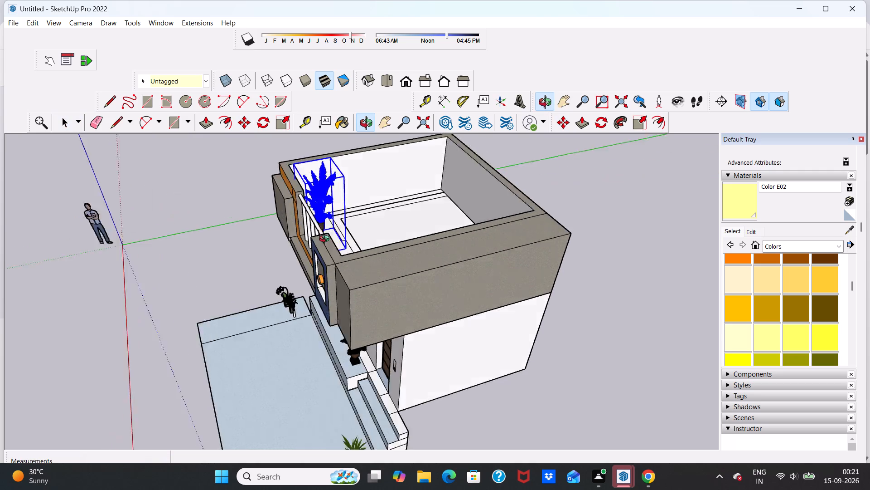
middle_drag(326, 240, 418, 230)
scroll(294, 253, up, 7)
scroll(352, 230, down, 12)
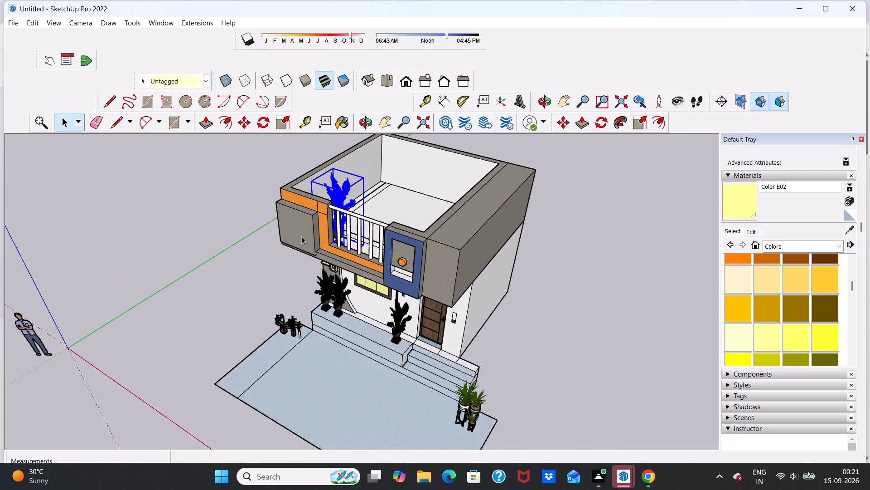
middle_drag(310, 236, 379, 219)
click(523, 273)
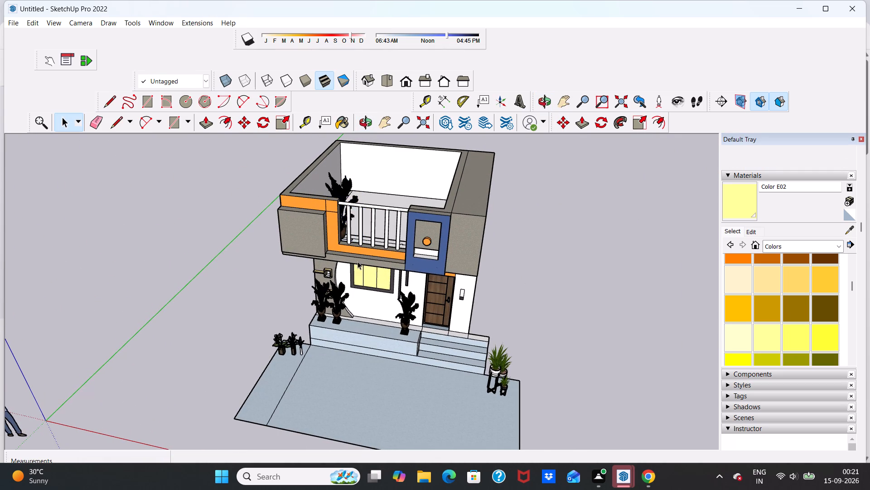
scroll(353, 227, up, 4)
scroll(351, 223, down, 7)
middle_drag(333, 239, 366, 205)
scroll(349, 221, up, 3)
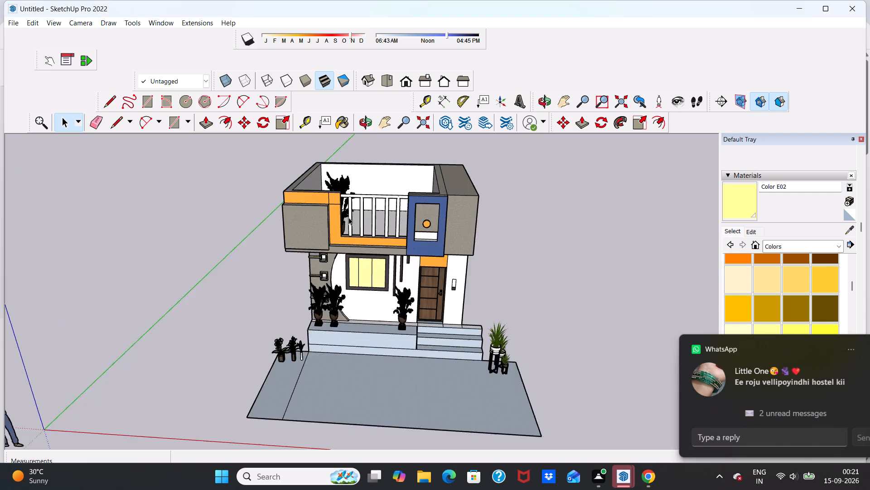
scroll(348, 217, up, 7)
scroll(343, 219, down, 14)
scroll(348, 217, up, 4)
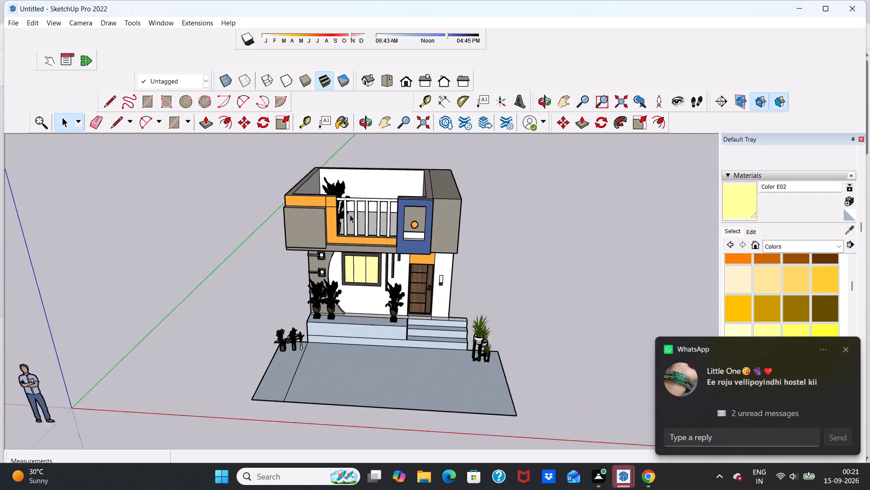
scroll(351, 217, down, 7)
scroll(340, 261, up, 4)
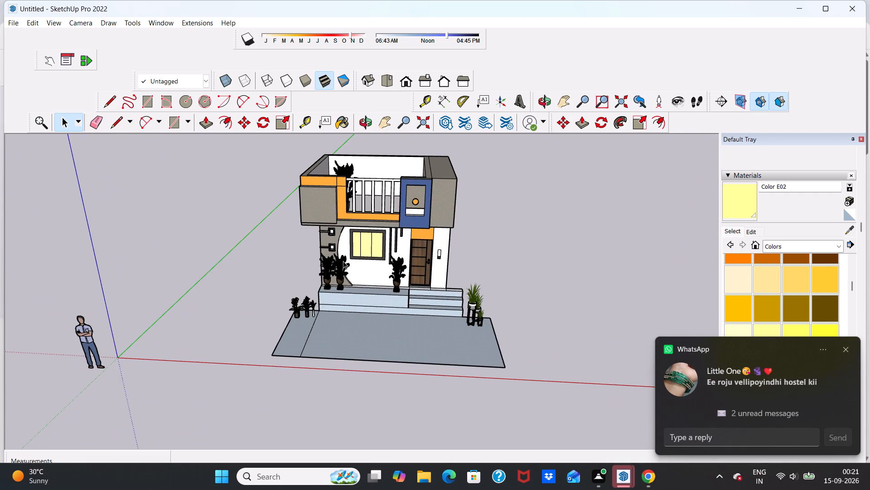
scroll(301, 264, down, 6)
scroll(374, 256, up, 6)
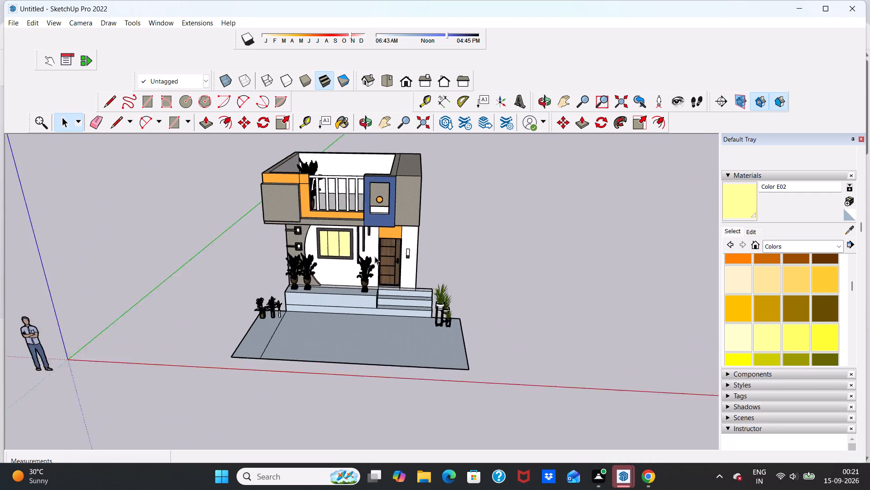
Save the model in the Documents folder under the name "single floor elevation pdf" as a SketchUp model.
key(ctrl+s)
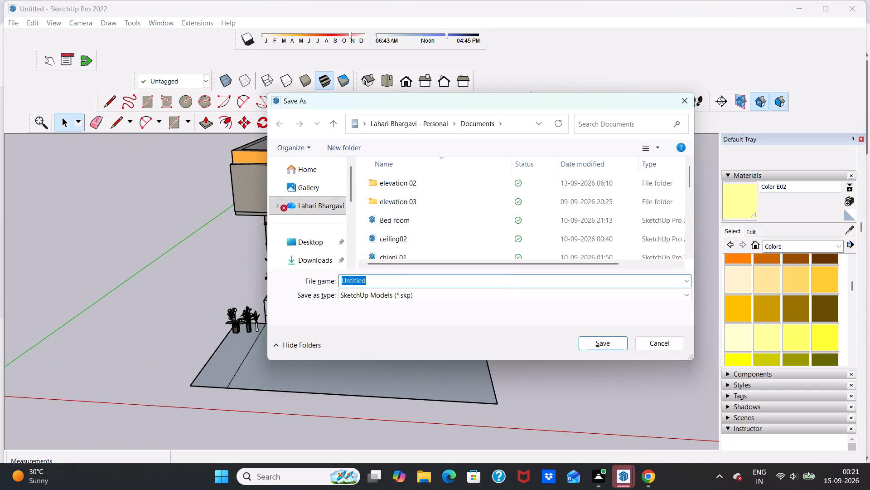
click(372, 281)
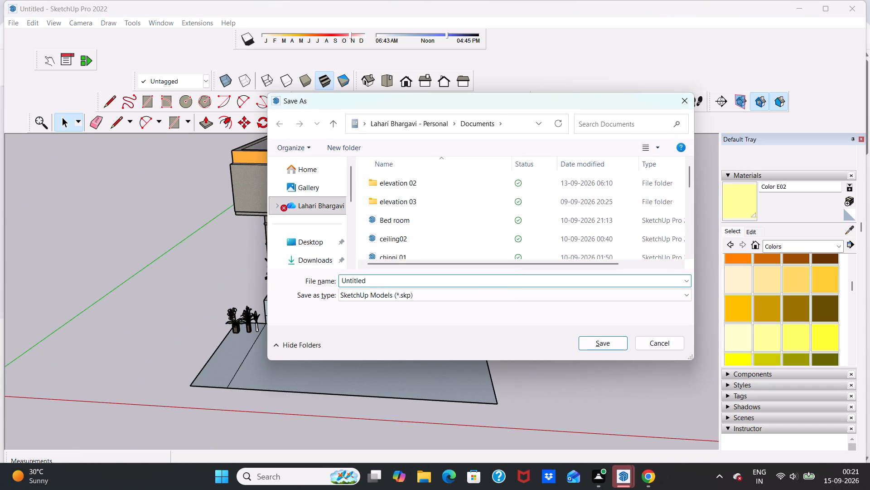
key(BackSpace)
key(BackSpace)
key(BackSpace)
key(BackSpace)
key(BackSpace)
key(BackSpace)
key(BackSpace)
key(BackSpace)
key(BackSpace)
key(BackSpace)
key(BackSpace)
key(BackSpace)
key(BackSpace)
key(BackSpace)
key(BackSpace)
key(BackSpace)
text(sin)
text(gle)
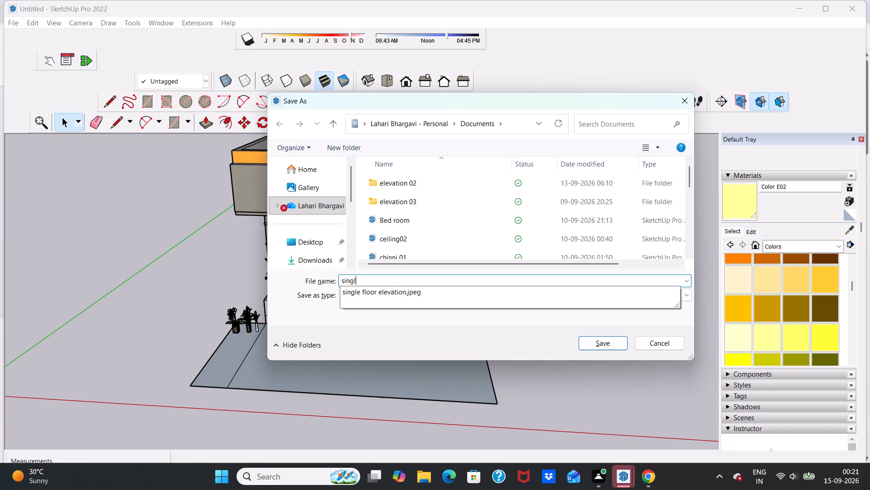
key(space)
key(f)
text(loor elevat)
text(ion)
key(space)
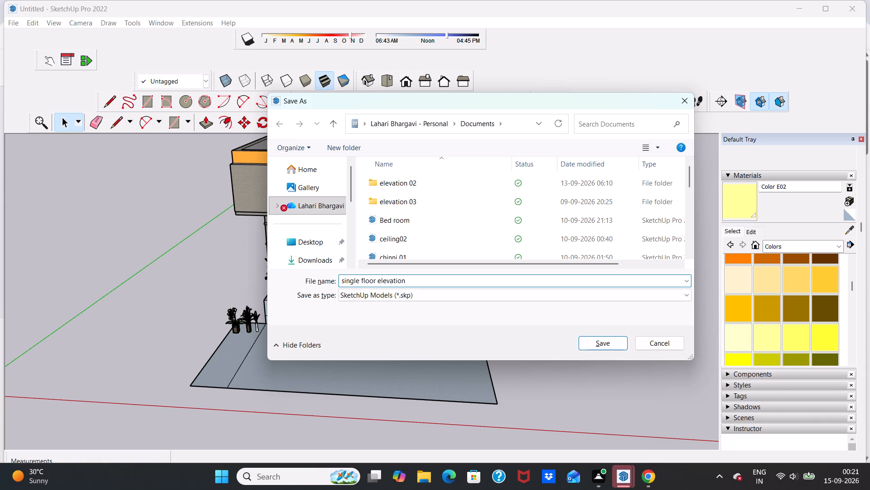
key(p)
text(df)
click(602, 348)
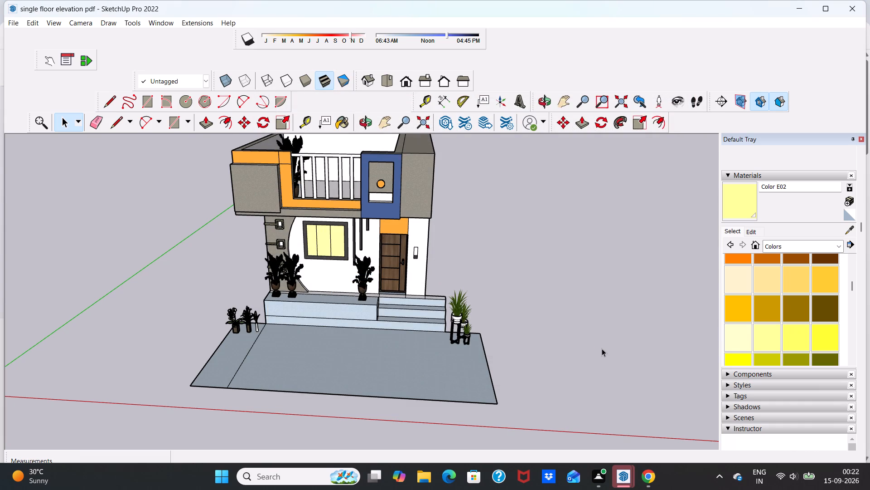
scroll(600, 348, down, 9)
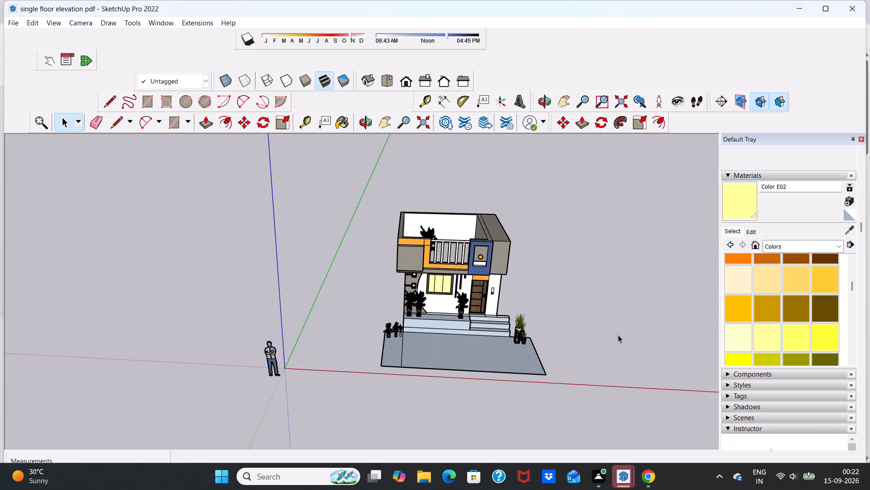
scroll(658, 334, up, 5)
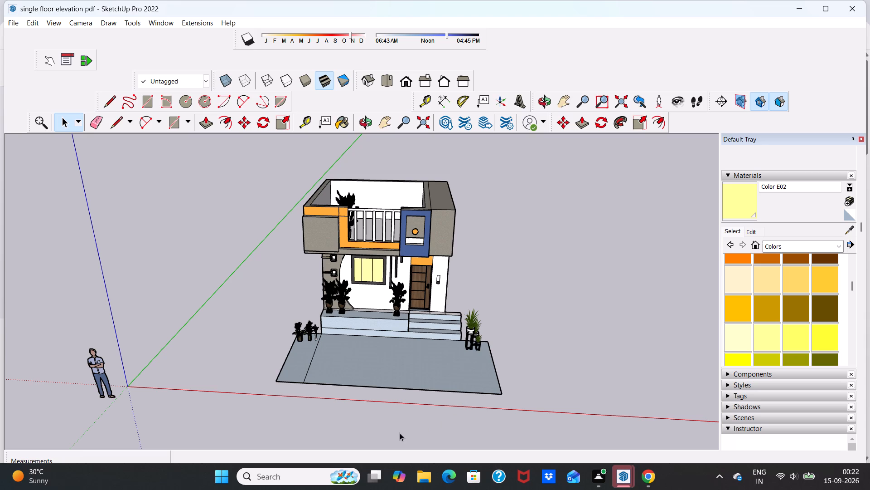